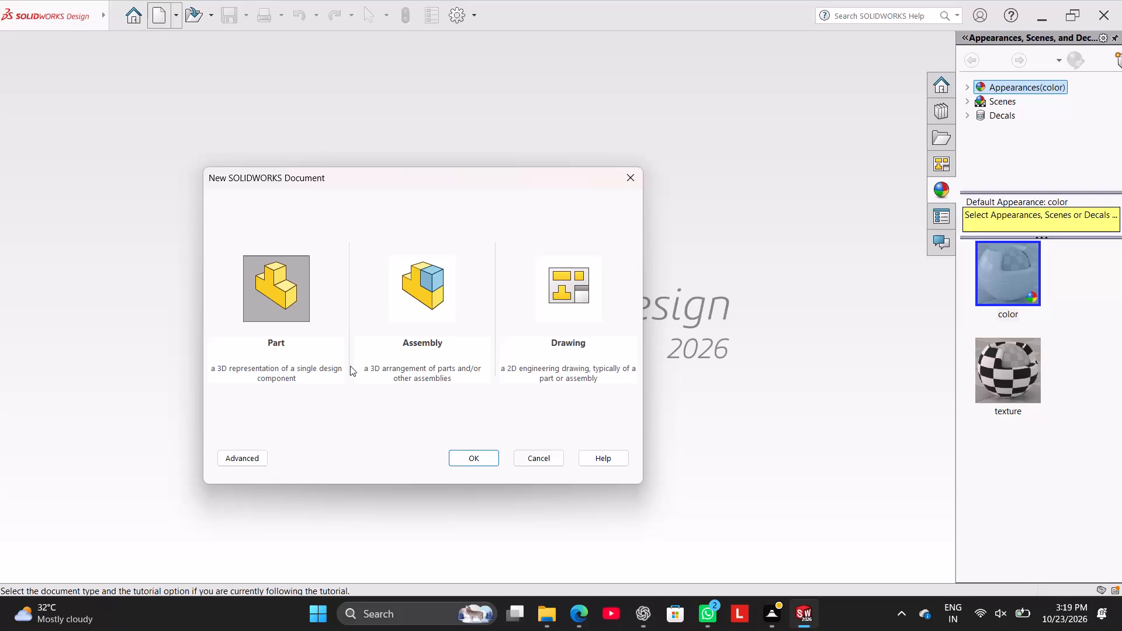
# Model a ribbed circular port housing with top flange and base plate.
# Create a new part document.
pyautogui.click(470, 464)
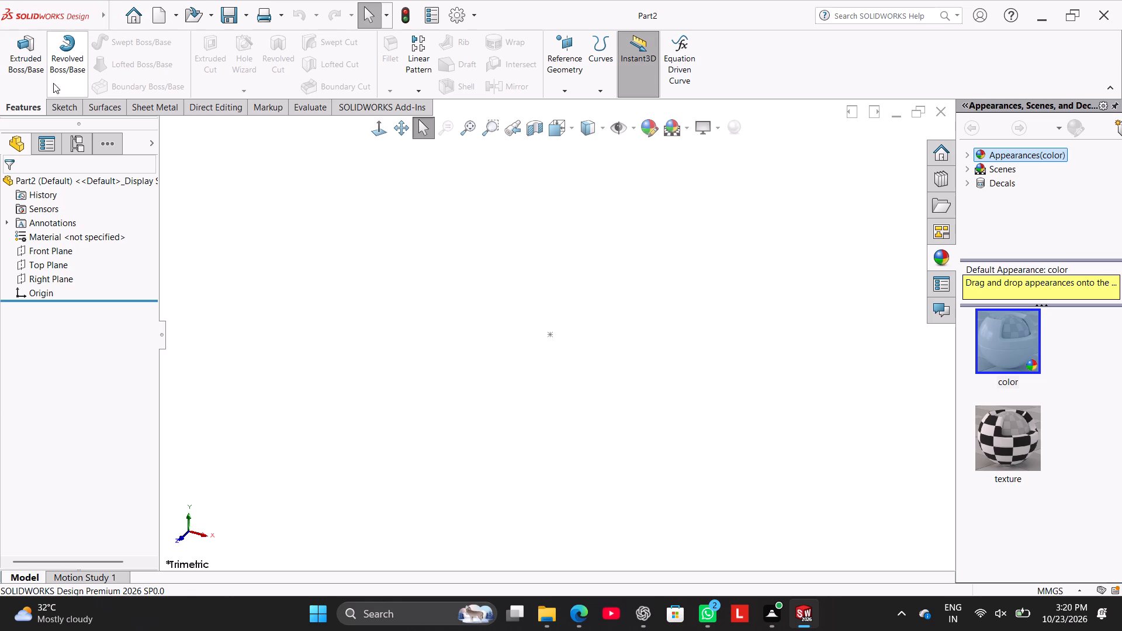
# Start a new sketch on the Front Plane.
pyautogui.click(71, 104)
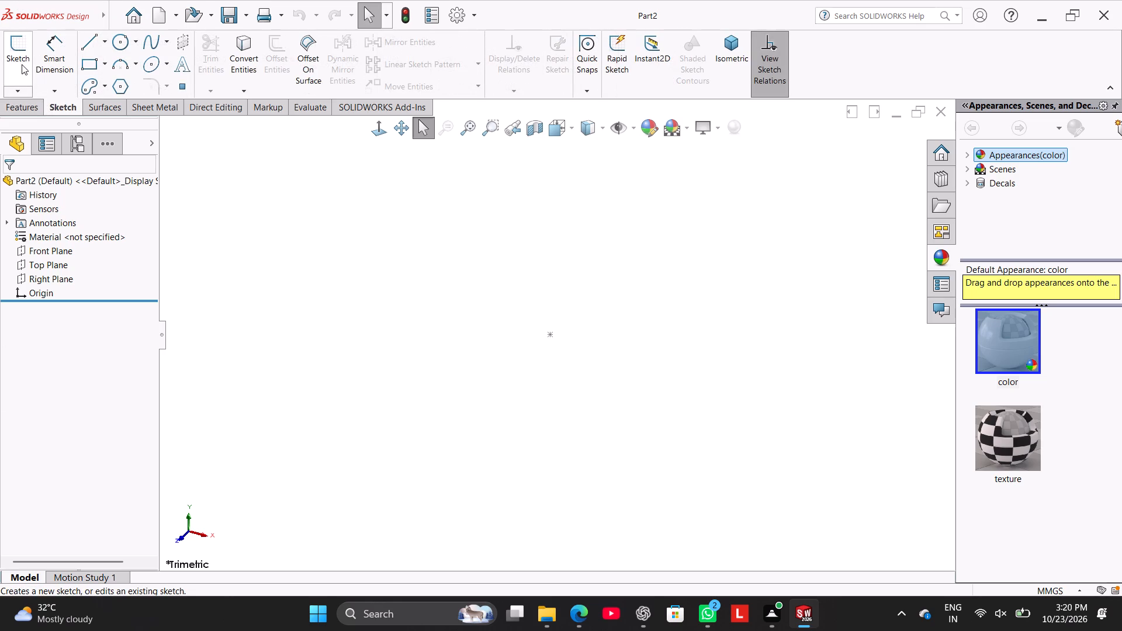
pyautogui.click(22, 64)
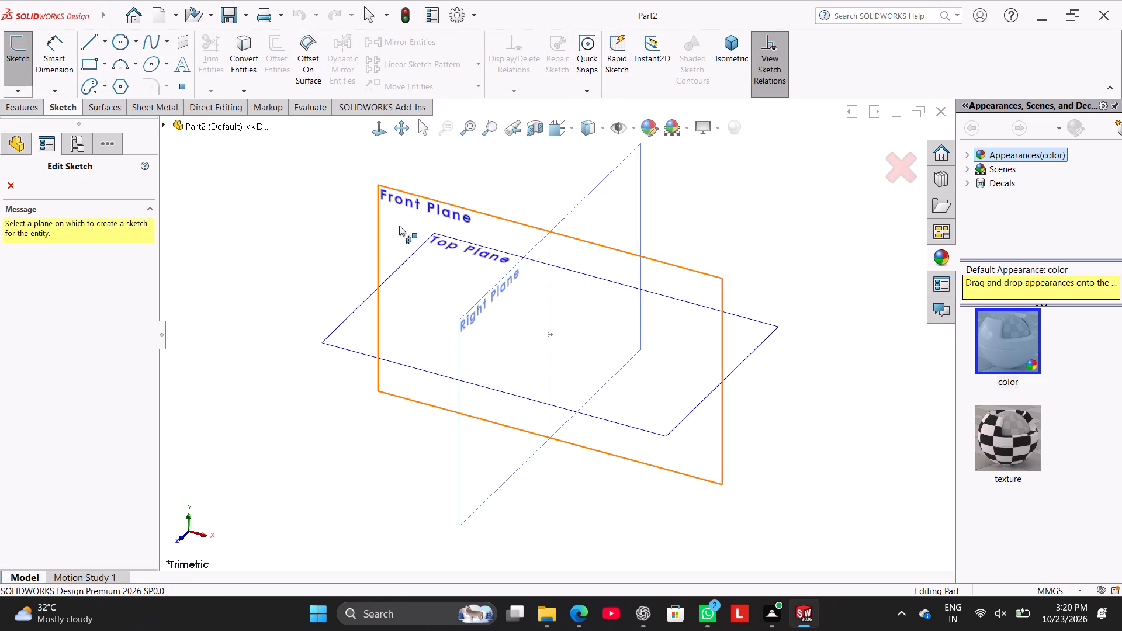
pyautogui.click(399, 226)
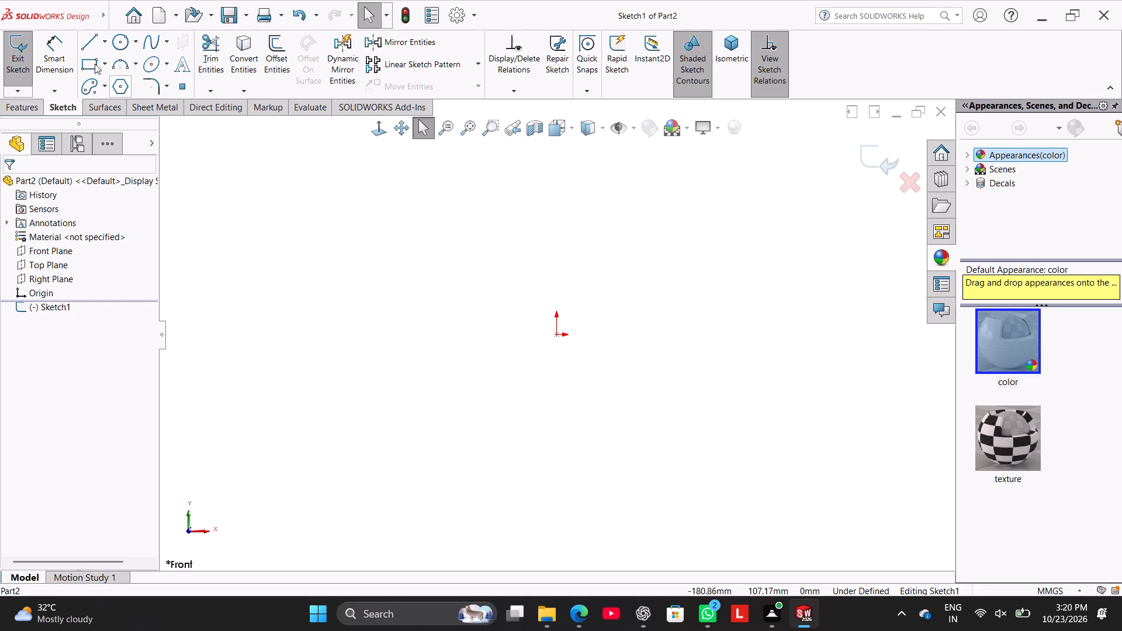
# Sketch two concentric circles centred on the origin, with radii of about 73 mm and about 49 mm.
pyautogui.click(124, 44)
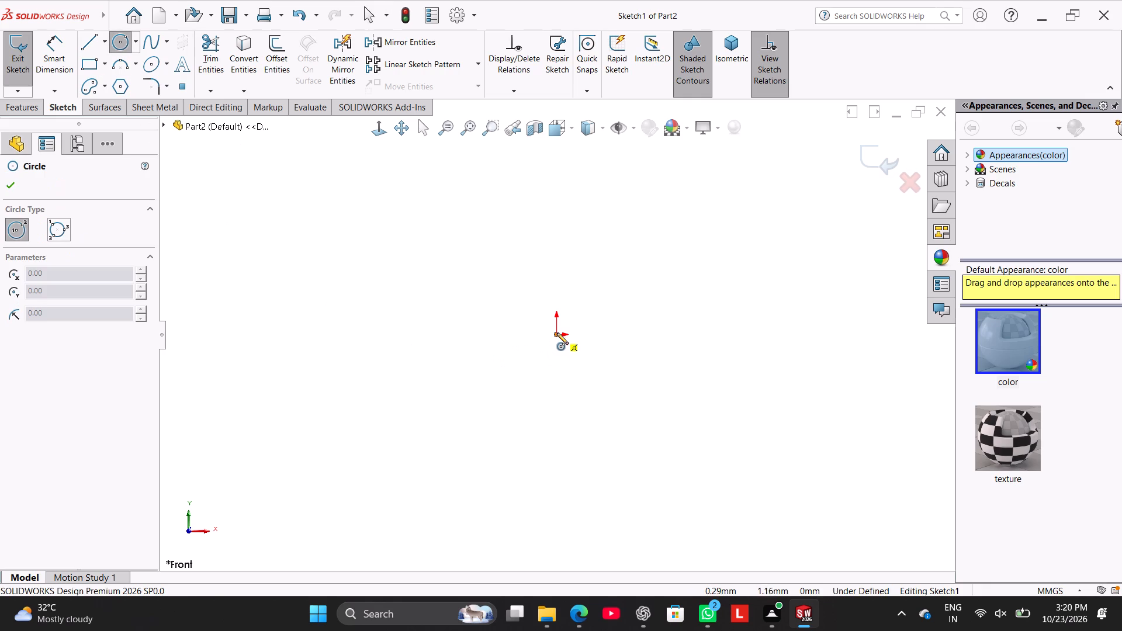
pyautogui.click(557, 335)
pyautogui.moveTo(636, 457); pyautogui.dragTo(631, 456)
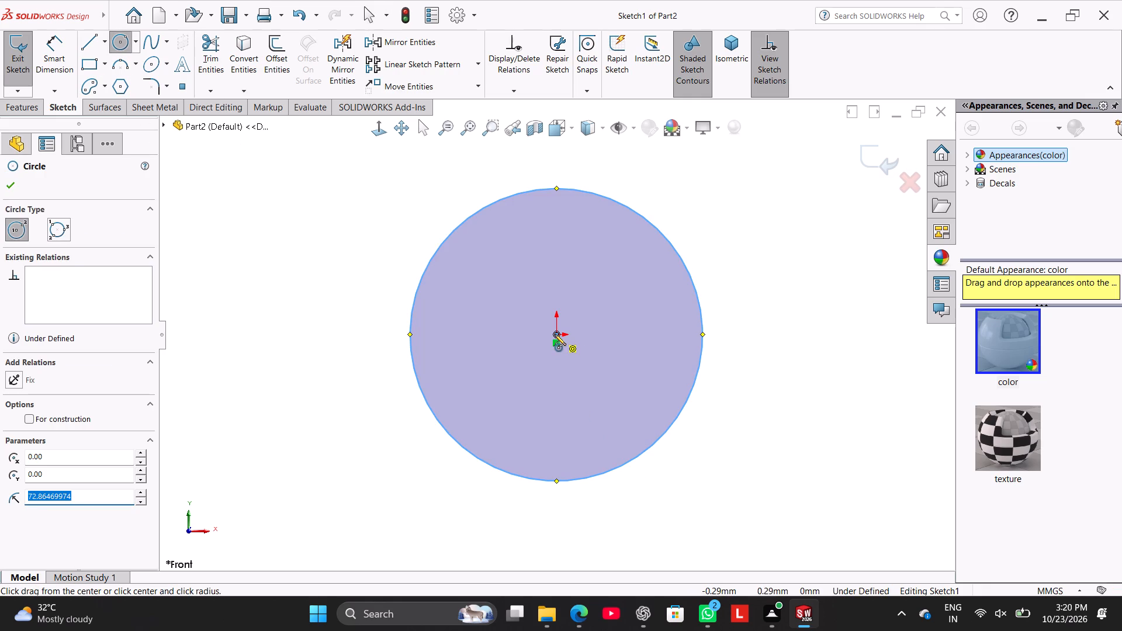
pyautogui.click(555, 334)
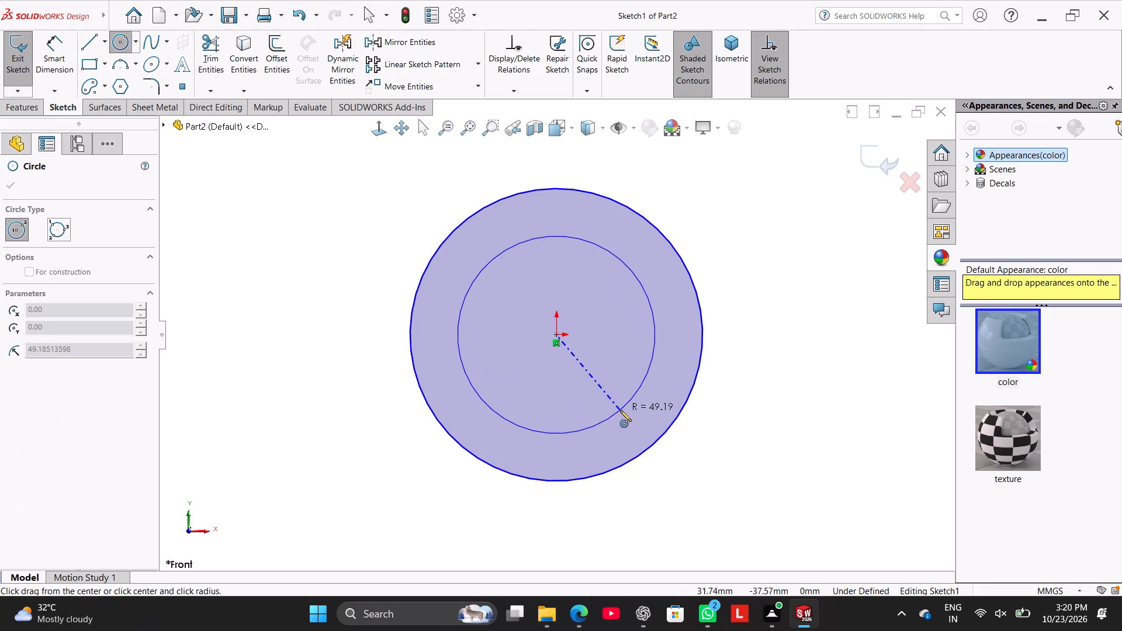
pyautogui.click(620, 410)
pyautogui.rightClick(215, 255)
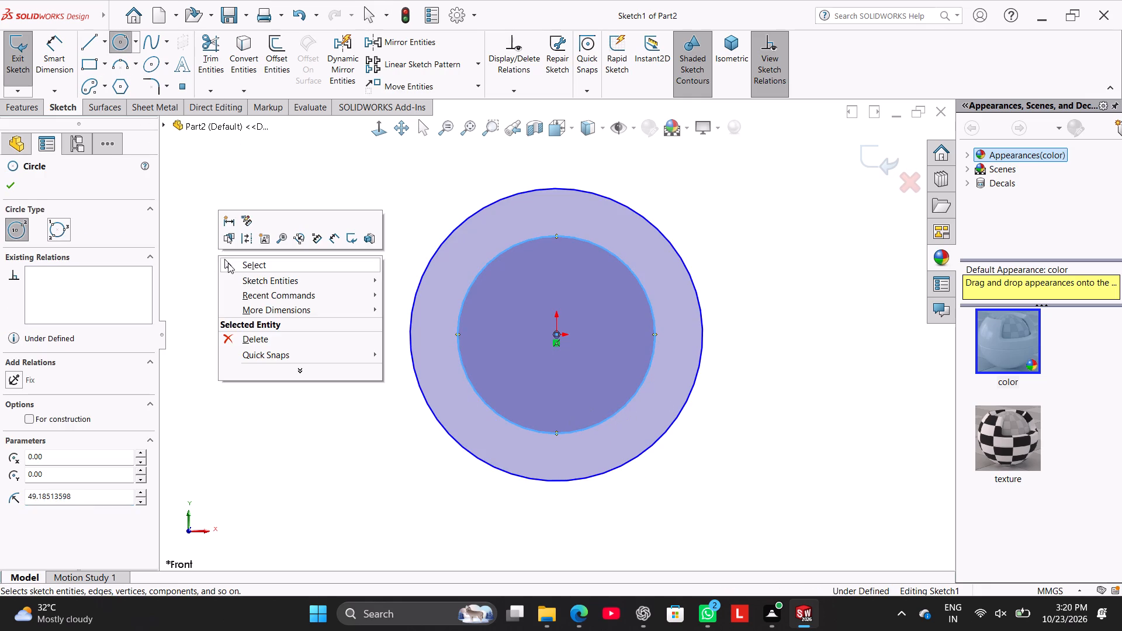
pyautogui.click(228, 263)
# Dimension the larger circle with a diameter of 90 mm, placing the dimension below and outside the circle.
pyautogui.click(60, 73)
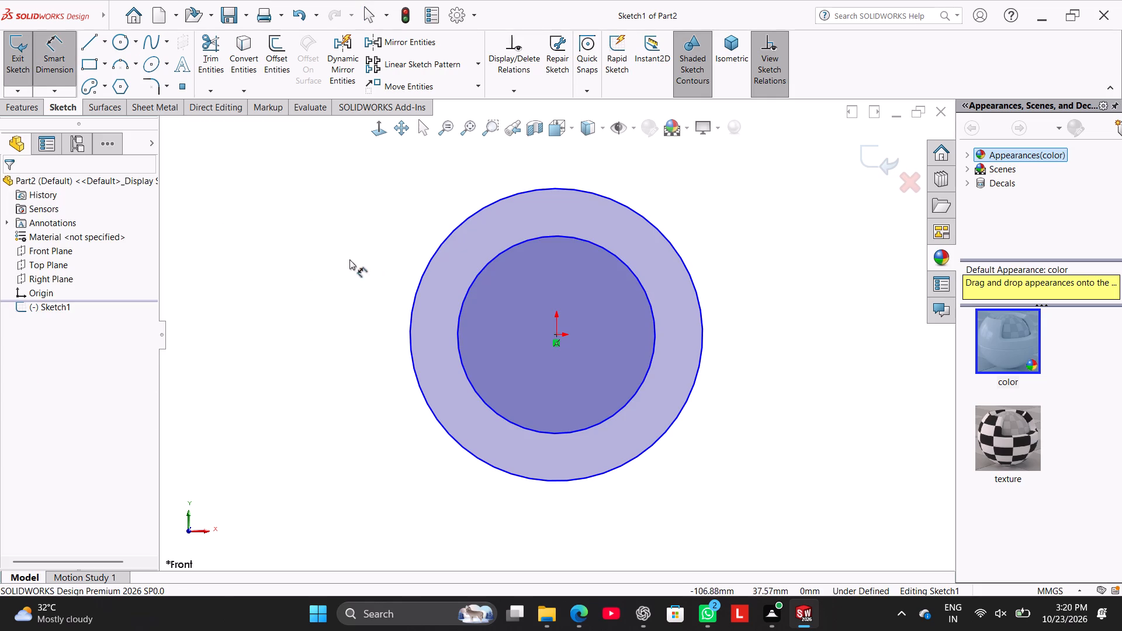
pyautogui.moveTo(416, 302); pyautogui.dragTo(403, 332)
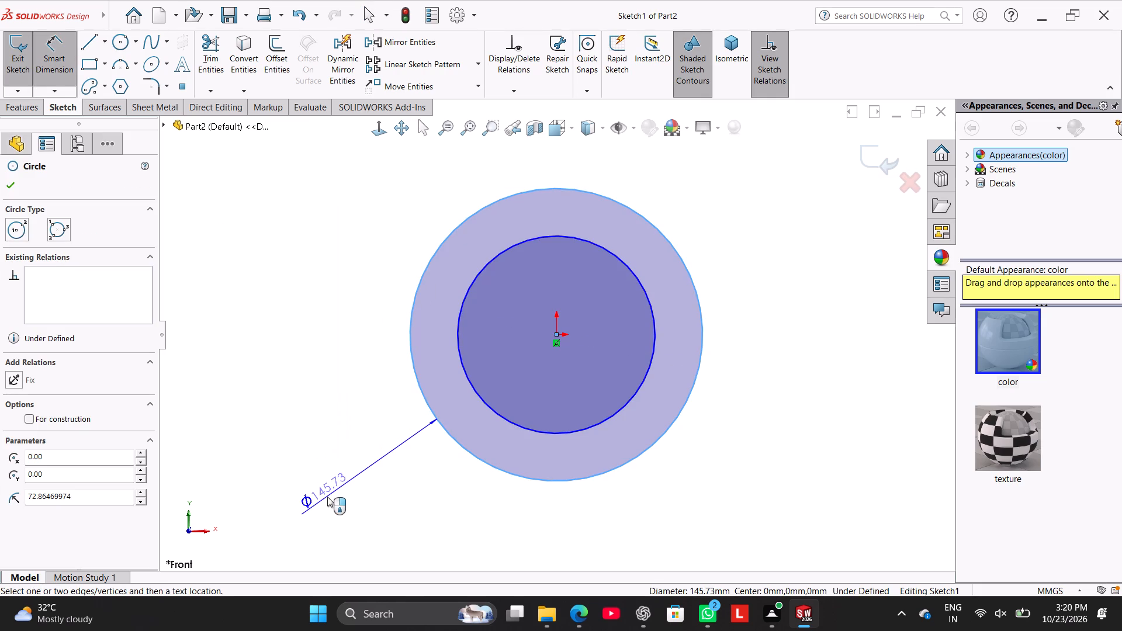
pyautogui.click(327, 497)
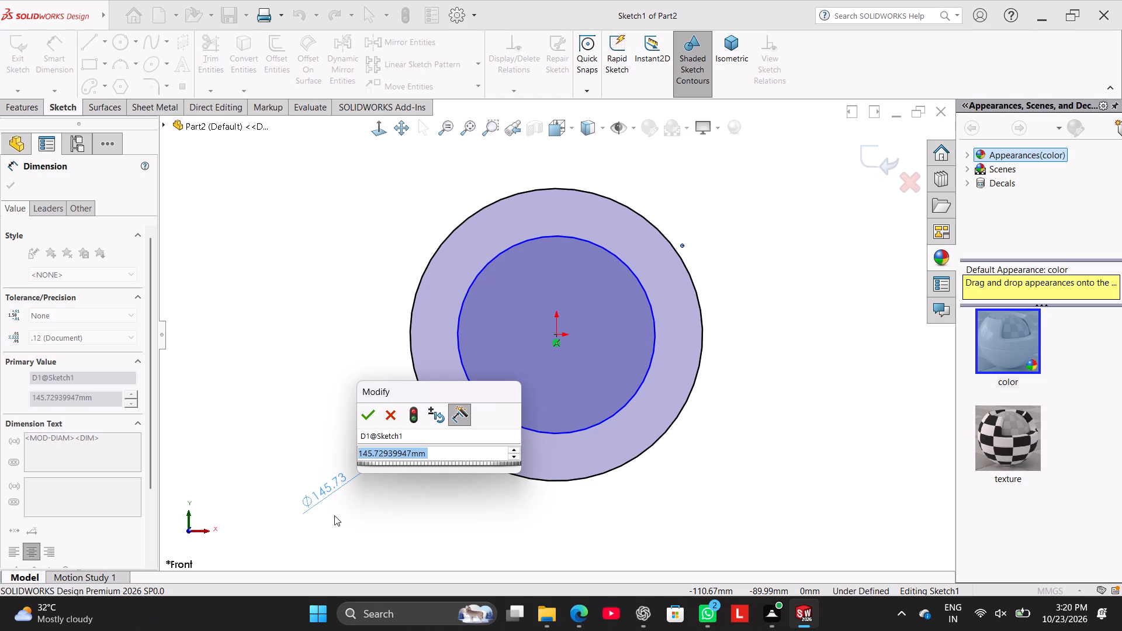
pyautogui.write('45*2')
pyautogui.press('Return')
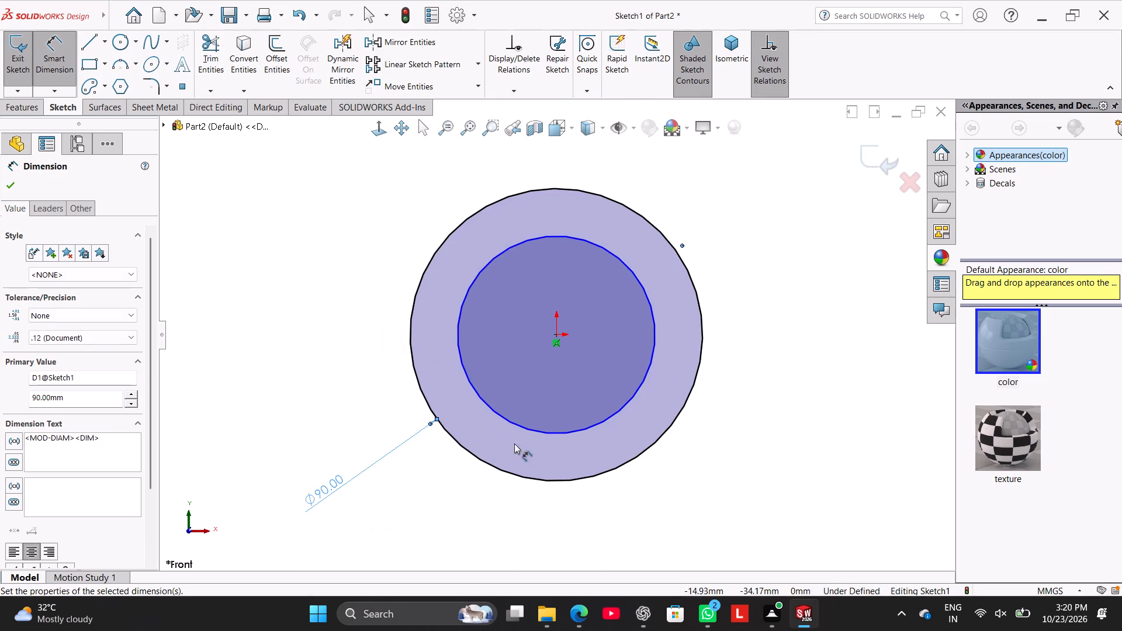
# Dimension the inner circle with a diameter of 108 mm, placing the dimension above and outside the circles.
pyautogui.click(632, 272)
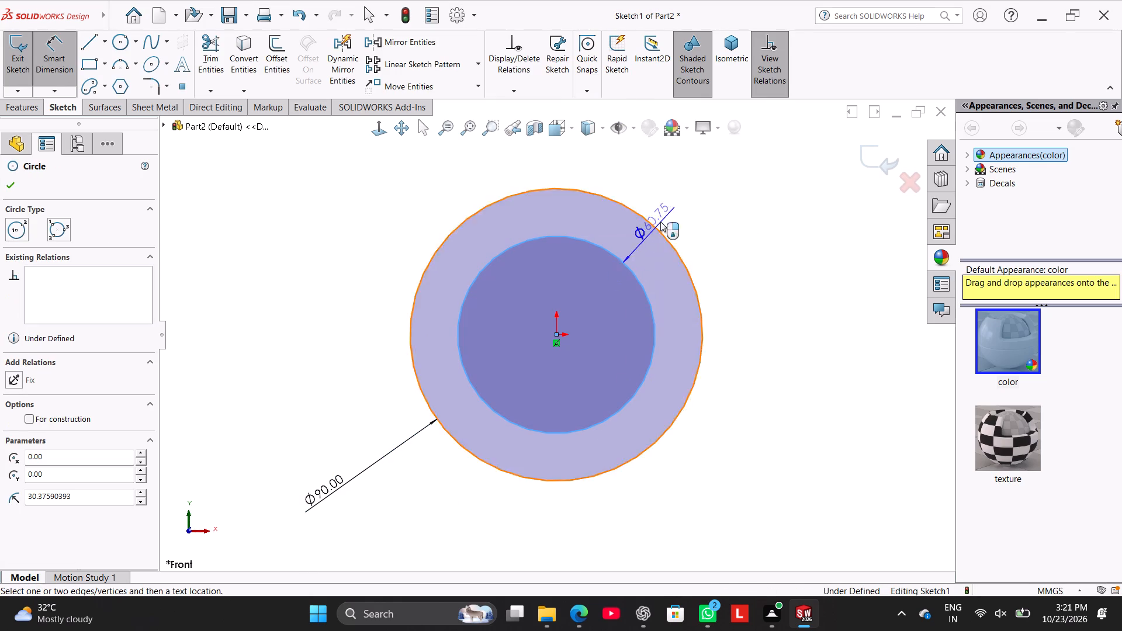
pyautogui.click(699, 193)
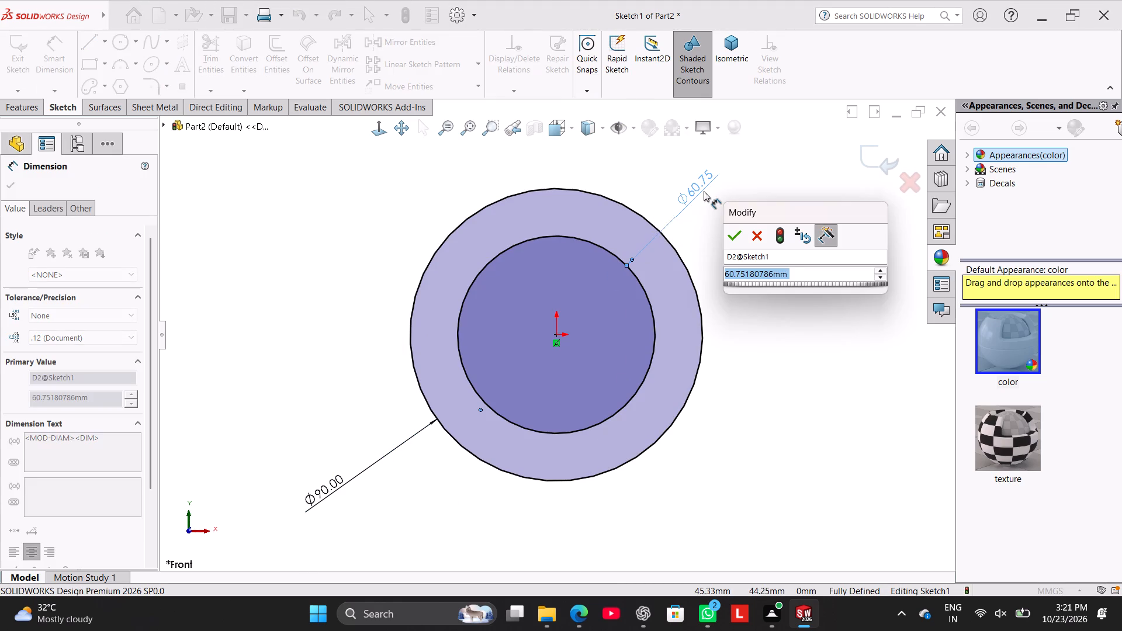
pyautogui.write('54')
pyautogui.write('*2')
pyautogui.press('Return')
pyautogui.scroll(3, 404, 353)
pyautogui.rightClick(362, 283)
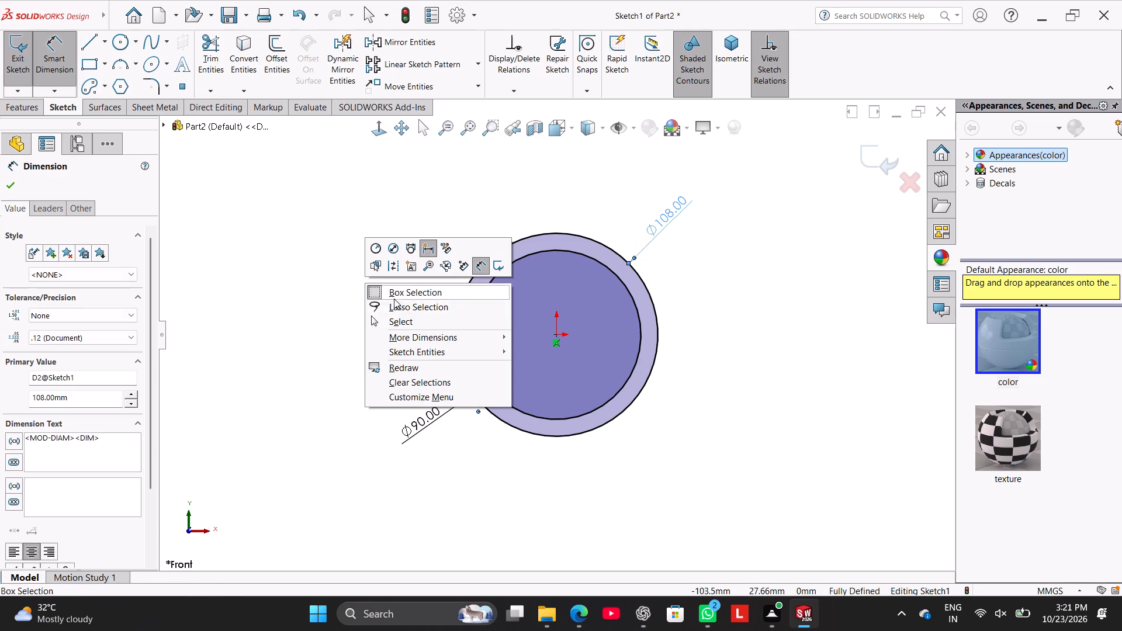
pyautogui.click(404, 317)
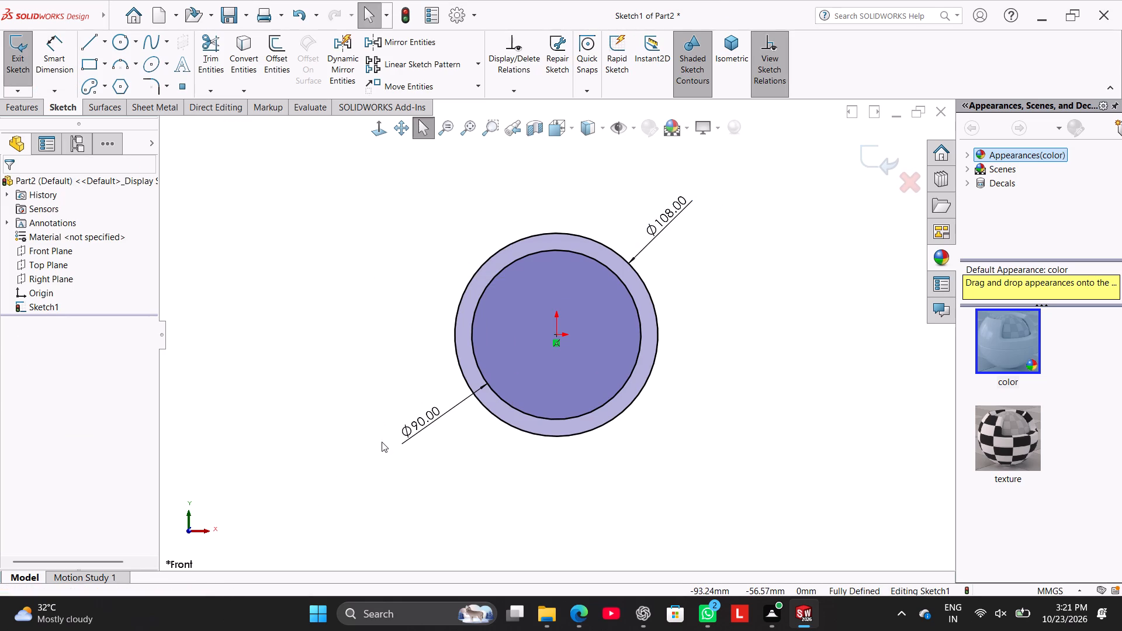
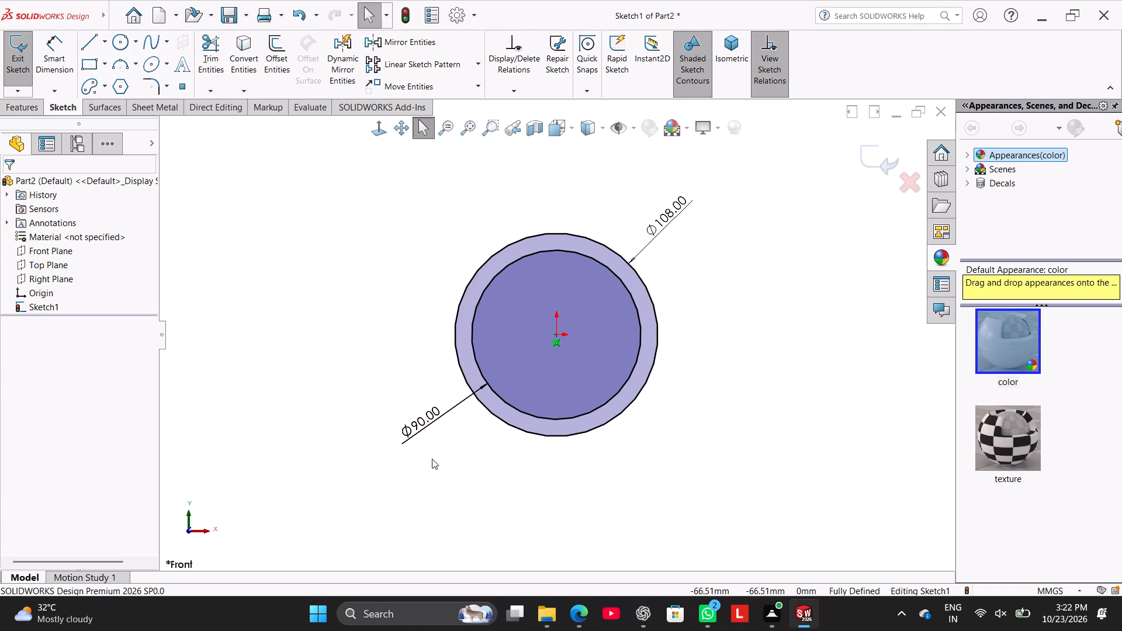
# Extrude the ring between the two concentric circles as a boss, Mid Plane, with a depth of 102 mm.
pyautogui.click(33, 111)
pyautogui.click(28, 70)
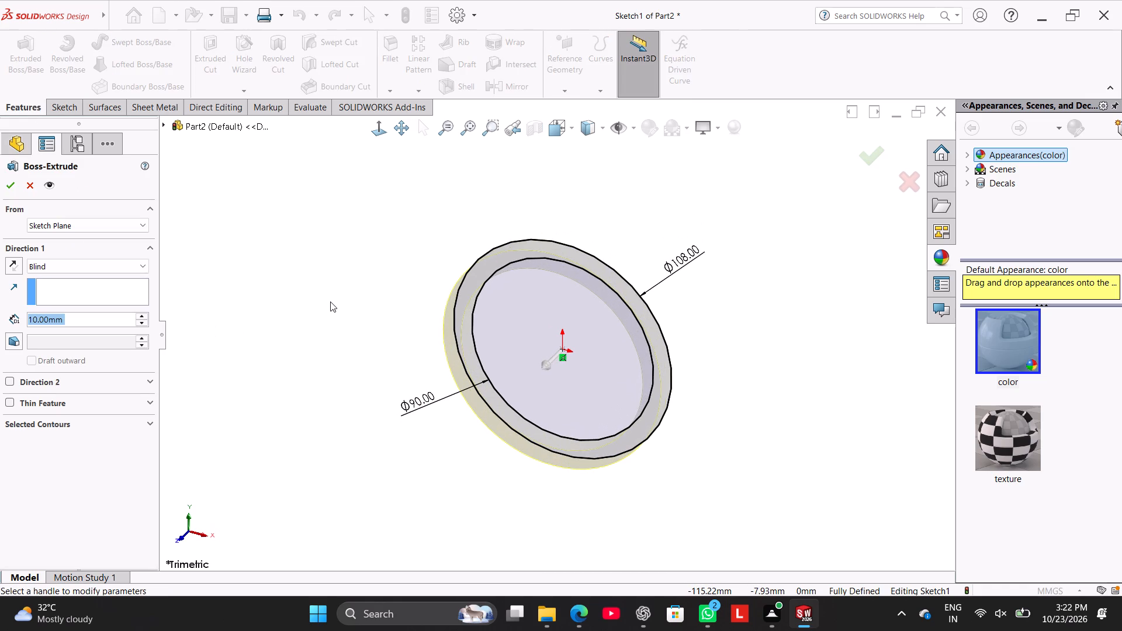
pyautogui.moveTo(299, 372); pyautogui.dragTo(453, 224, button='right')
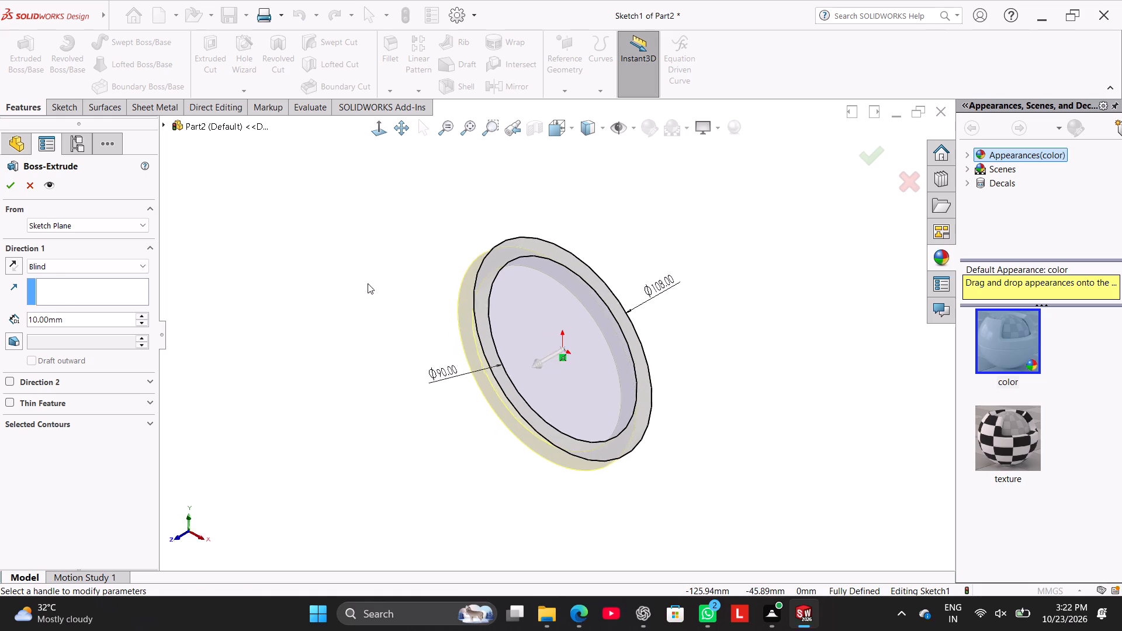
pyautogui.moveTo(413, 304); pyautogui.dragTo(378, 380, button='middle')
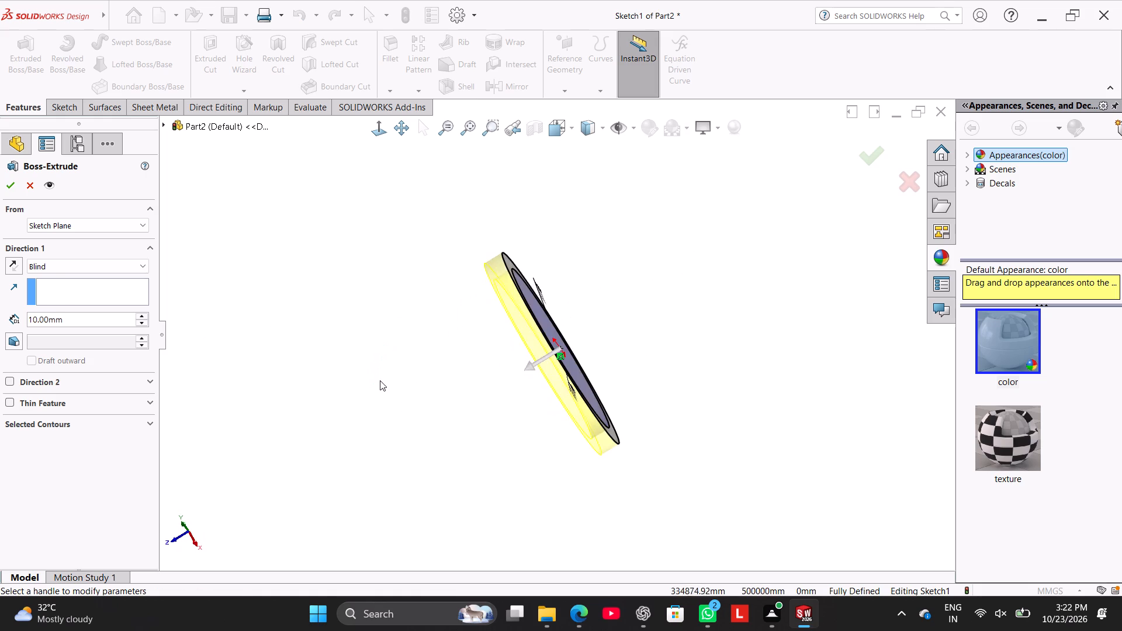
pyautogui.moveTo(379, 382); pyautogui.dragTo(485, 293, button='right')
pyautogui.moveTo(378, 279); pyautogui.dragTo(350, 348, button='middle')
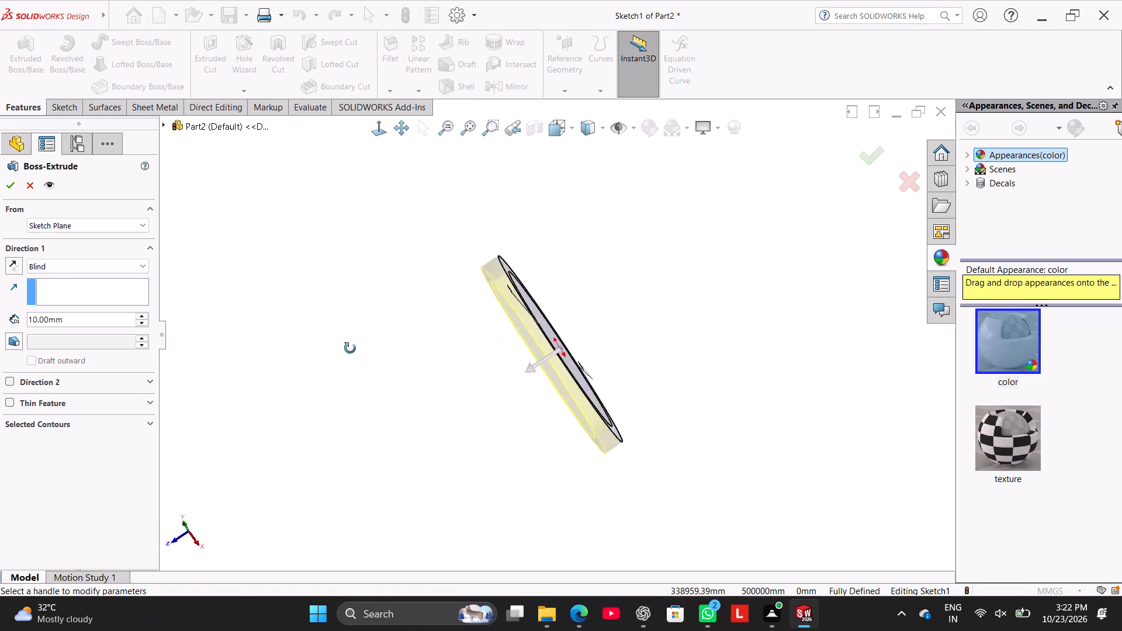
pyautogui.moveTo(350, 348); pyautogui.dragTo(541, 375, button='middle')
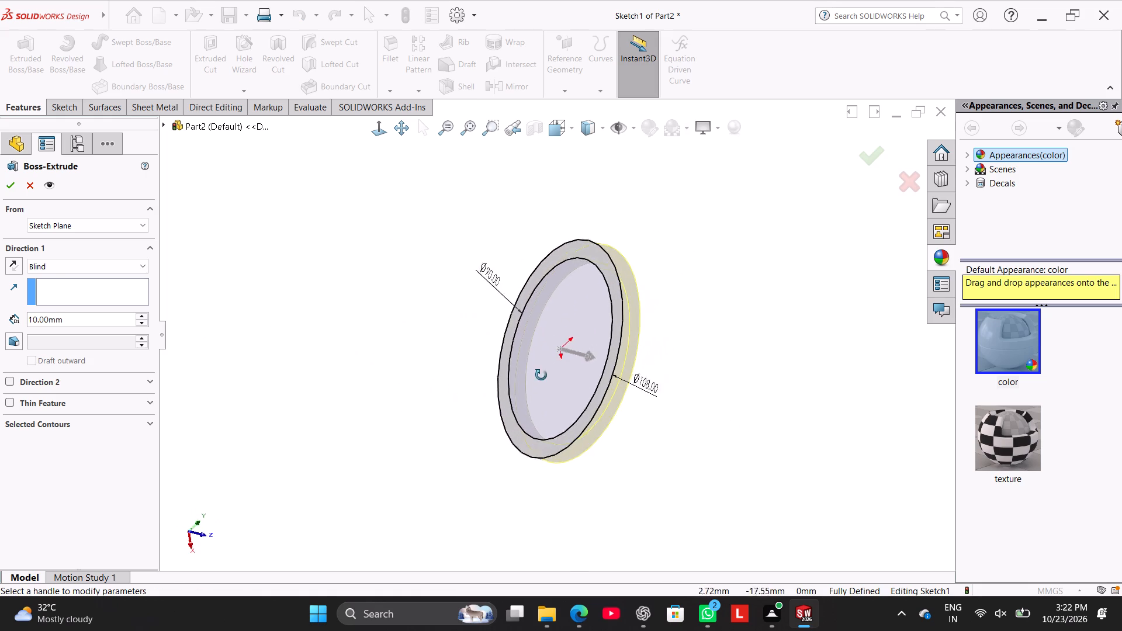
pyautogui.moveTo(541, 375); pyautogui.dragTo(671, 428, button='middle')
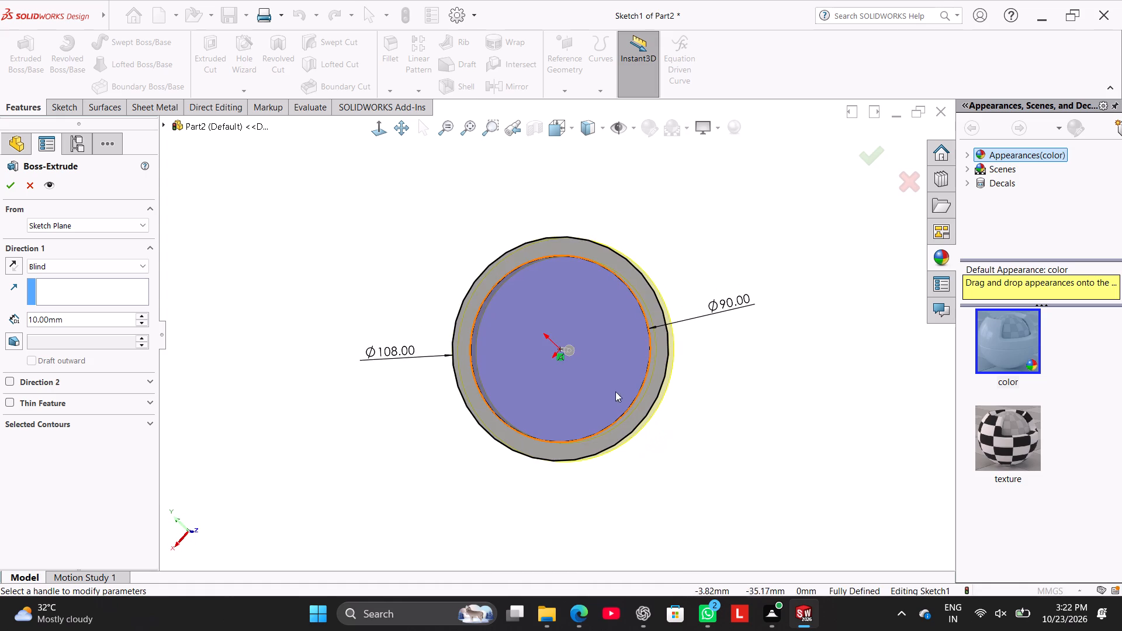
pyautogui.moveTo(255, 363); pyautogui.dragTo(243, 468, button='middle')
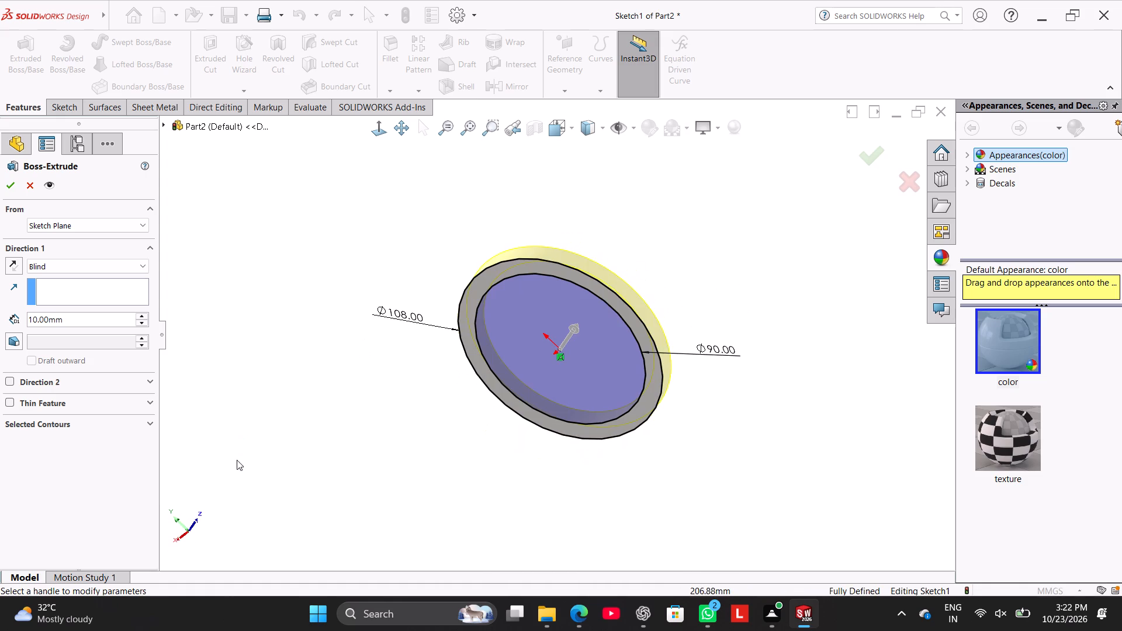
pyautogui.click(82, 264)
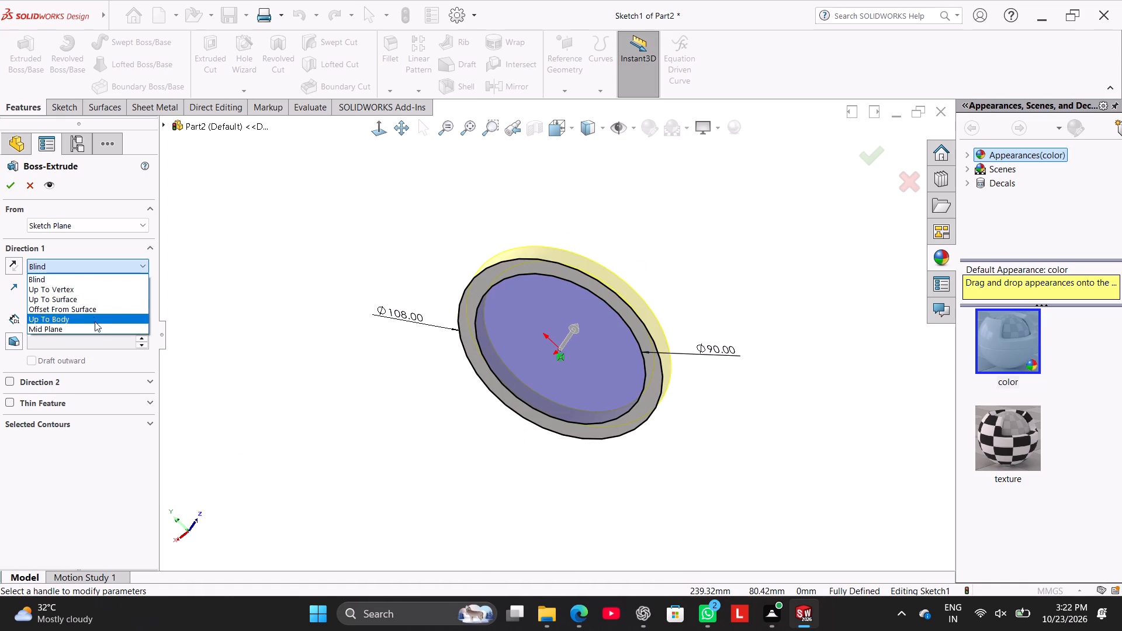
pyautogui.click(97, 327)
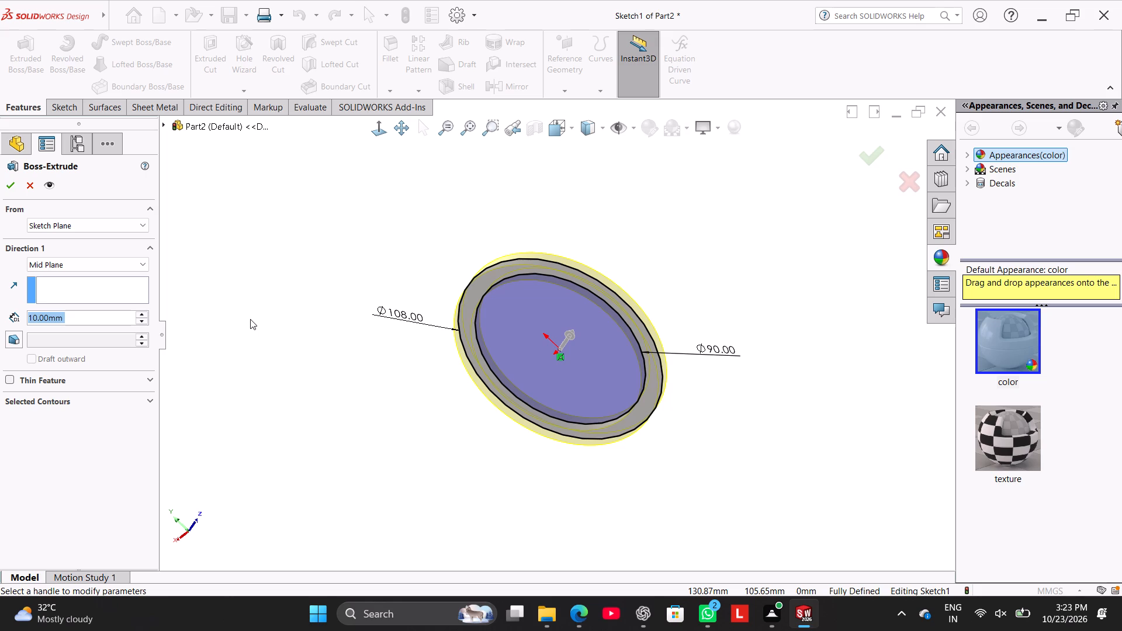
pyautogui.write('102')
pyautogui.press('Return')
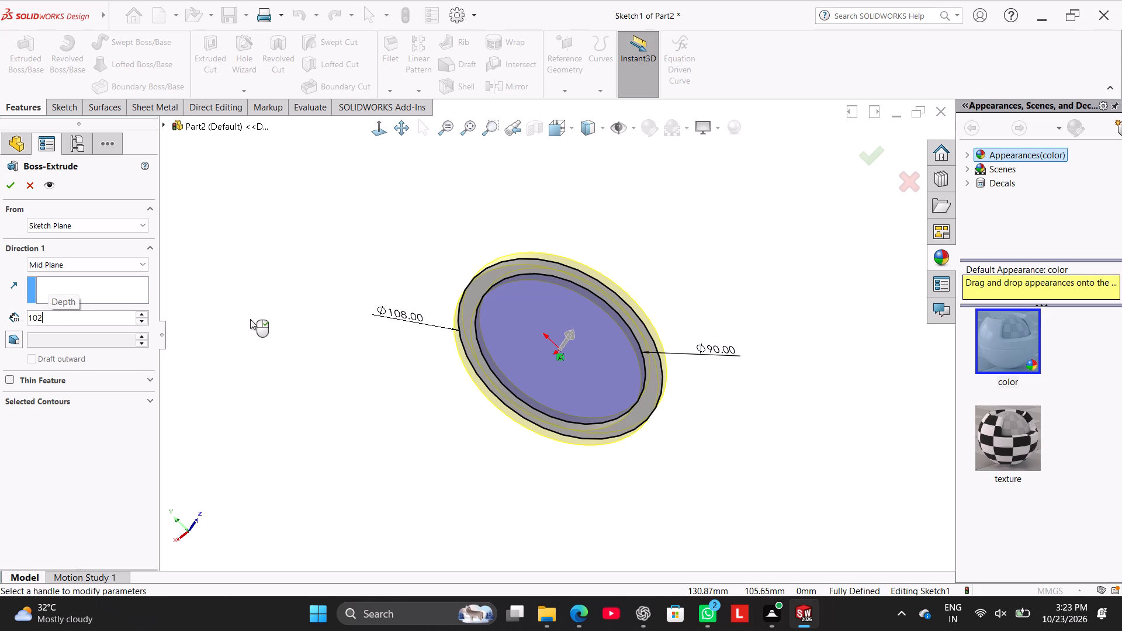
pyautogui.click(7, 183)
pyautogui.moveTo(320, 325); pyautogui.dragTo(385, 251, button='right')
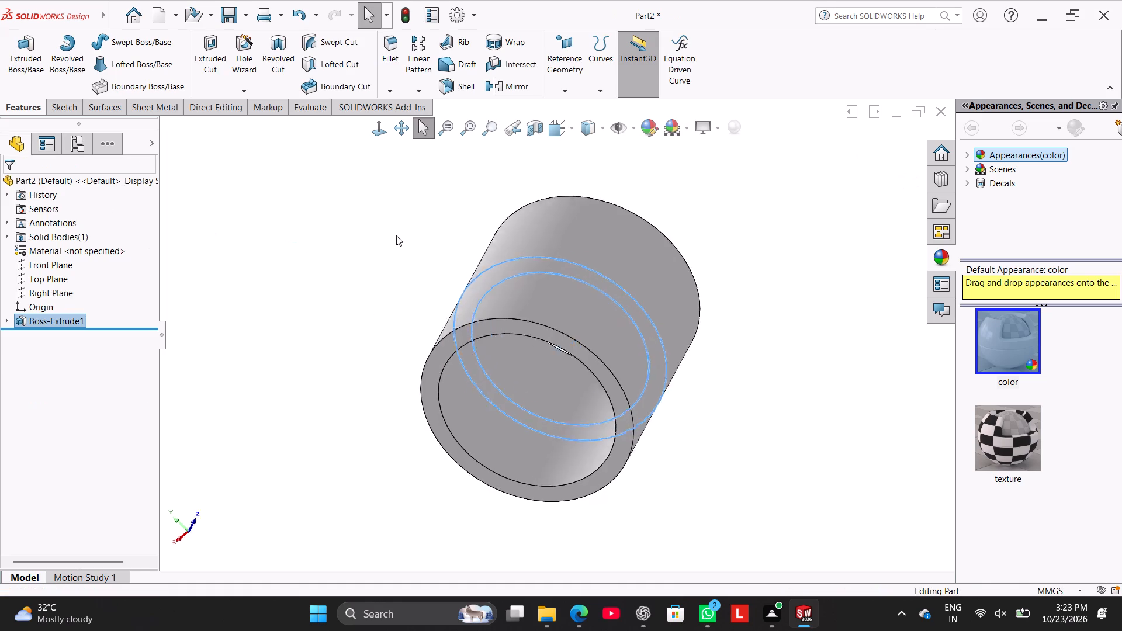
pyautogui.click(345, 321)
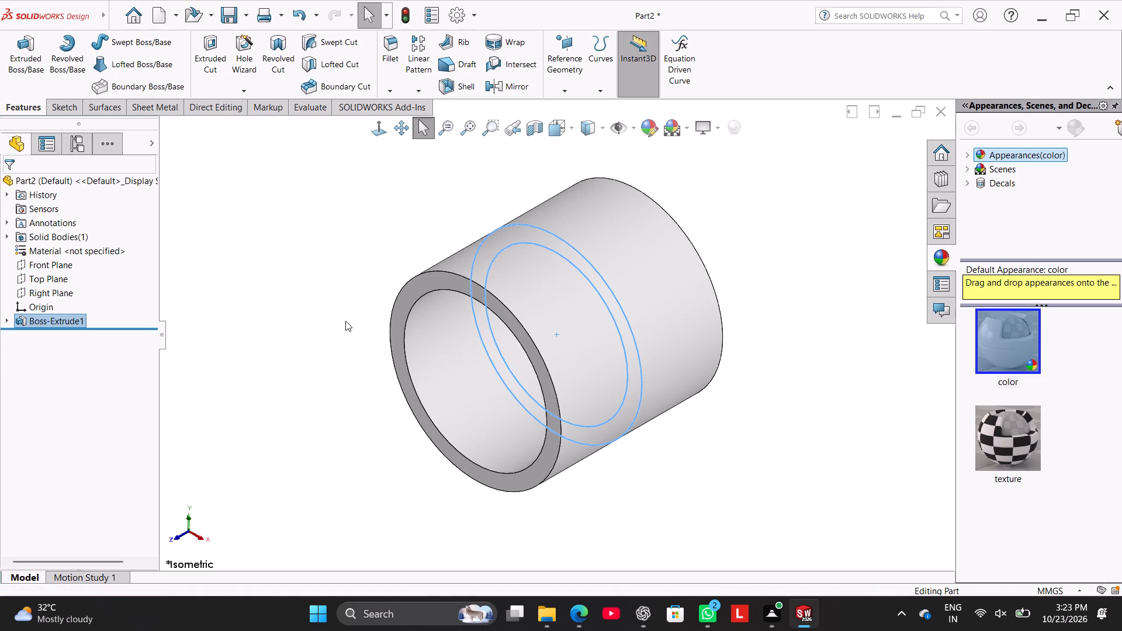
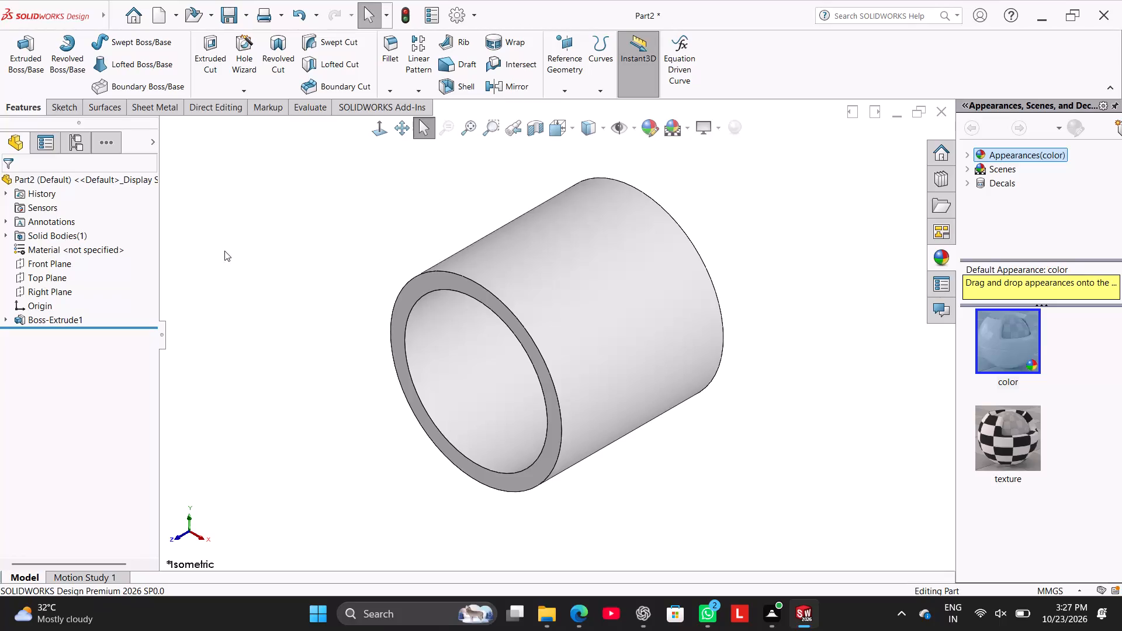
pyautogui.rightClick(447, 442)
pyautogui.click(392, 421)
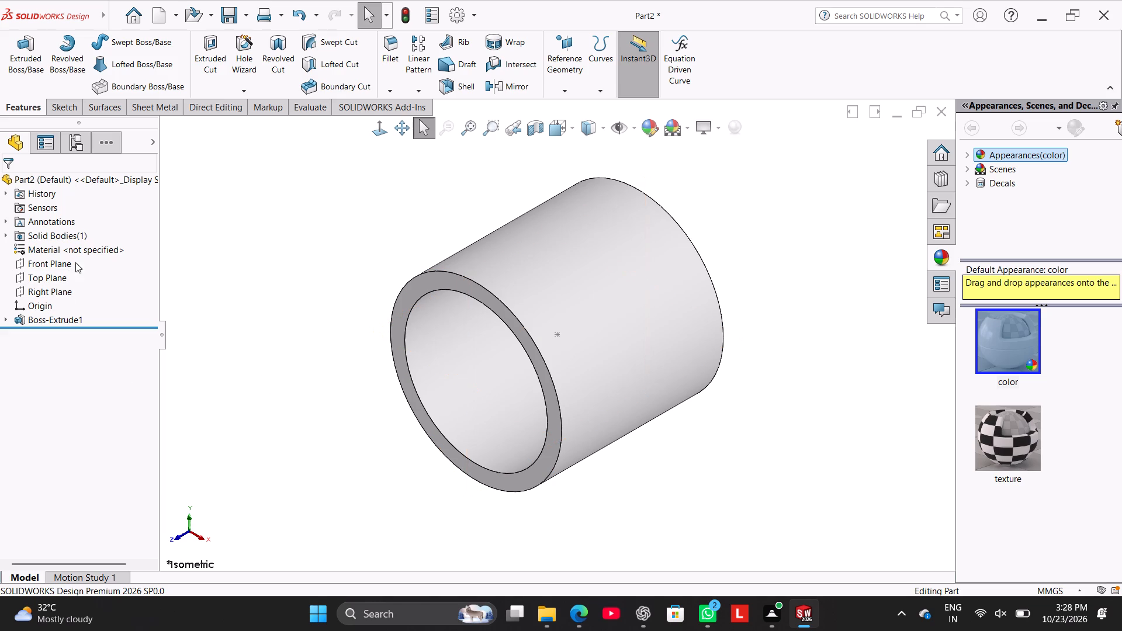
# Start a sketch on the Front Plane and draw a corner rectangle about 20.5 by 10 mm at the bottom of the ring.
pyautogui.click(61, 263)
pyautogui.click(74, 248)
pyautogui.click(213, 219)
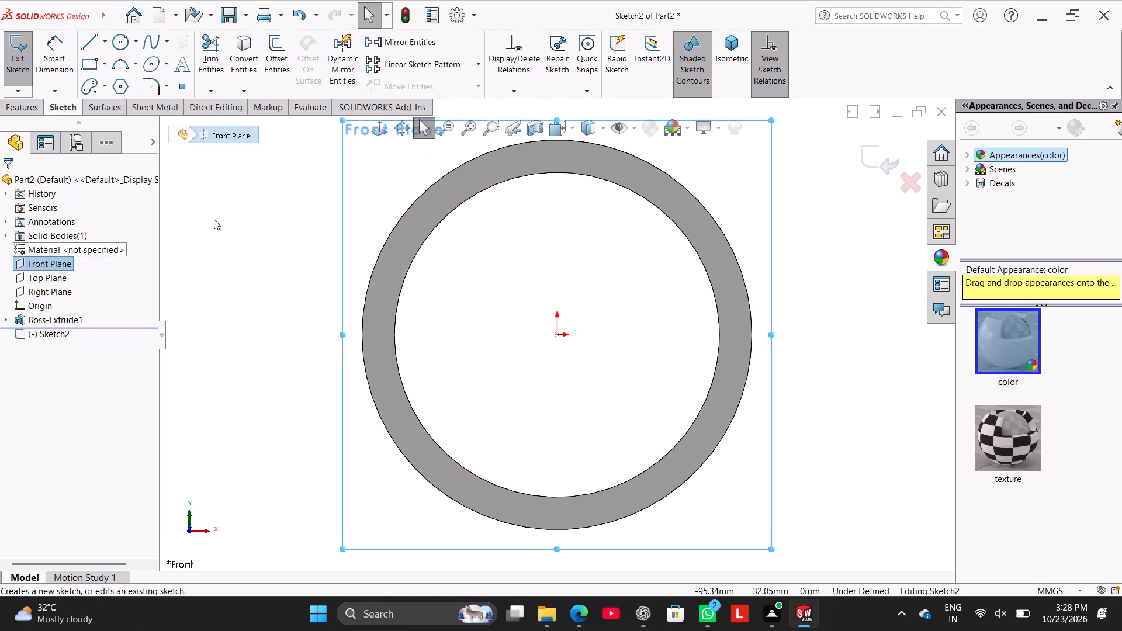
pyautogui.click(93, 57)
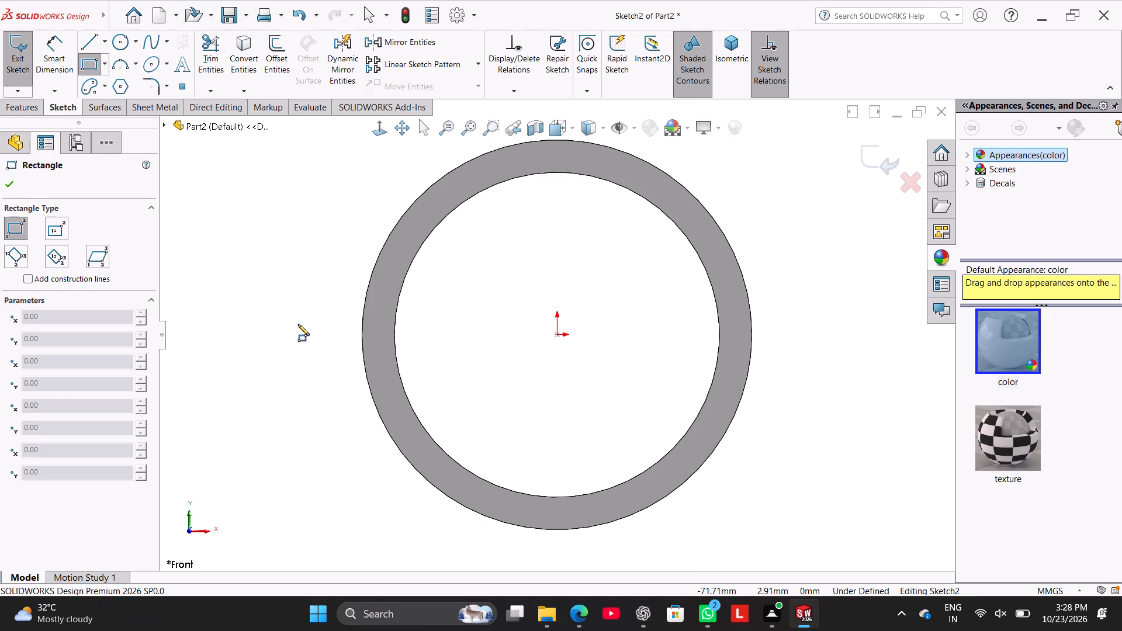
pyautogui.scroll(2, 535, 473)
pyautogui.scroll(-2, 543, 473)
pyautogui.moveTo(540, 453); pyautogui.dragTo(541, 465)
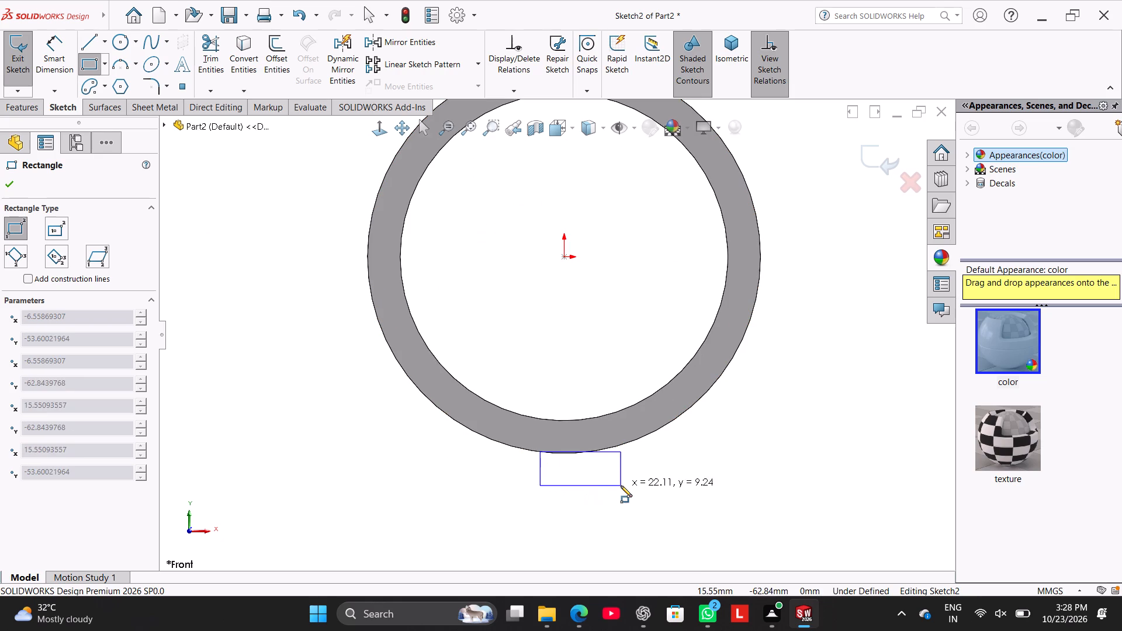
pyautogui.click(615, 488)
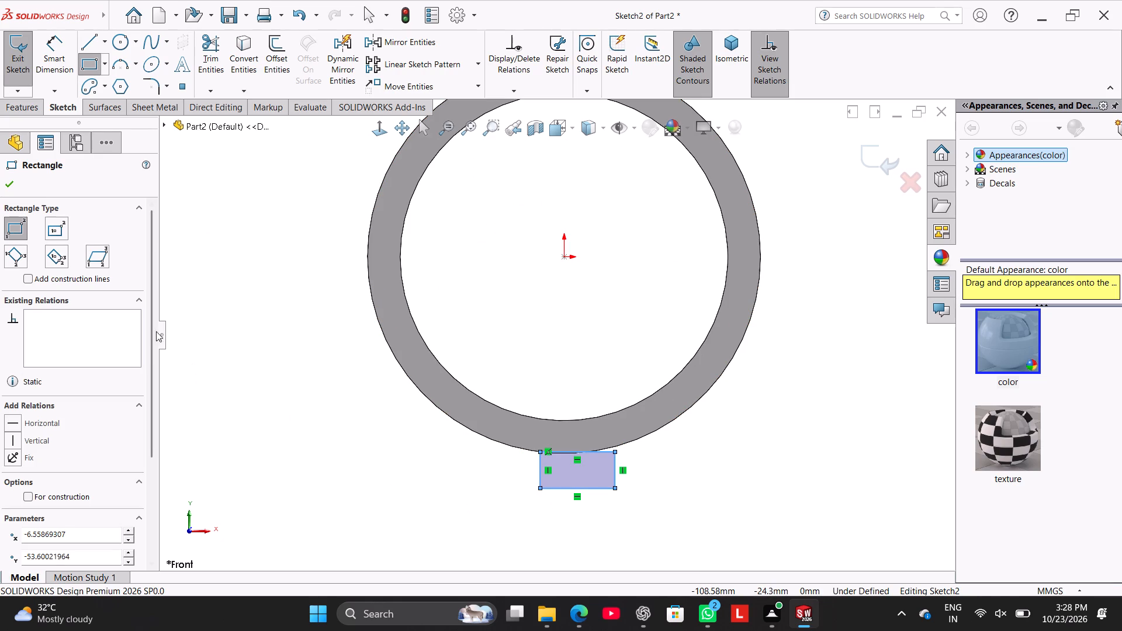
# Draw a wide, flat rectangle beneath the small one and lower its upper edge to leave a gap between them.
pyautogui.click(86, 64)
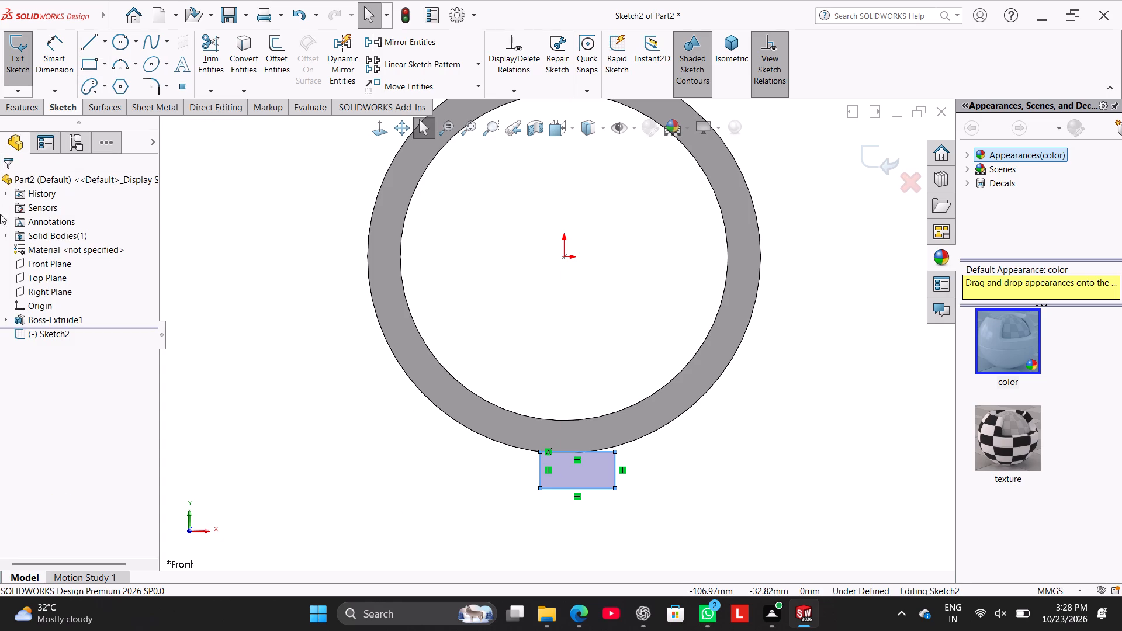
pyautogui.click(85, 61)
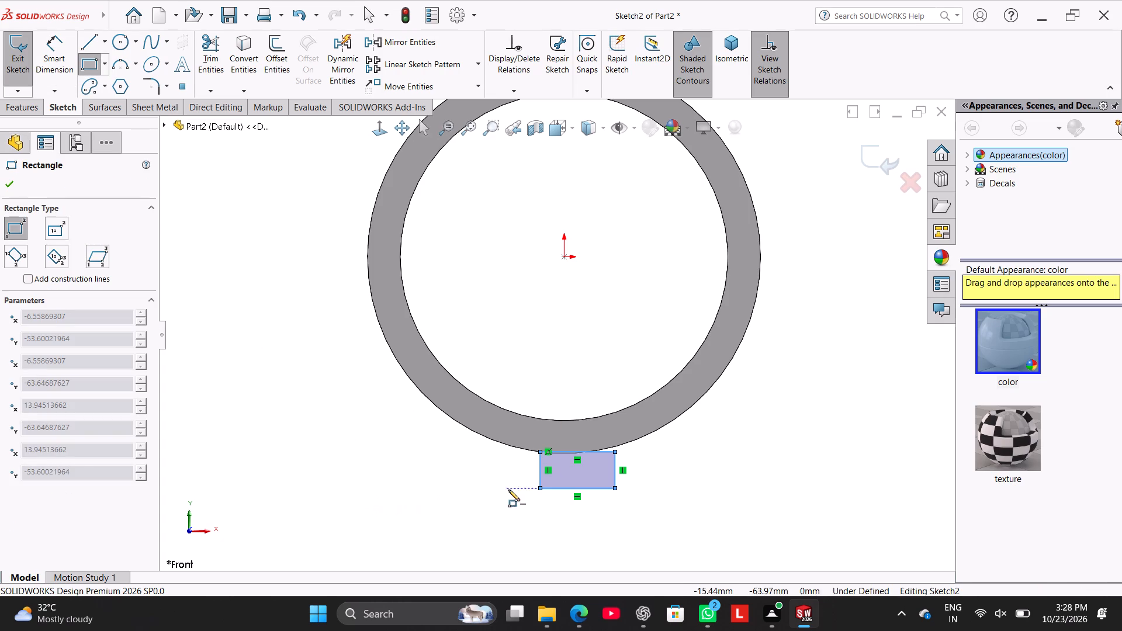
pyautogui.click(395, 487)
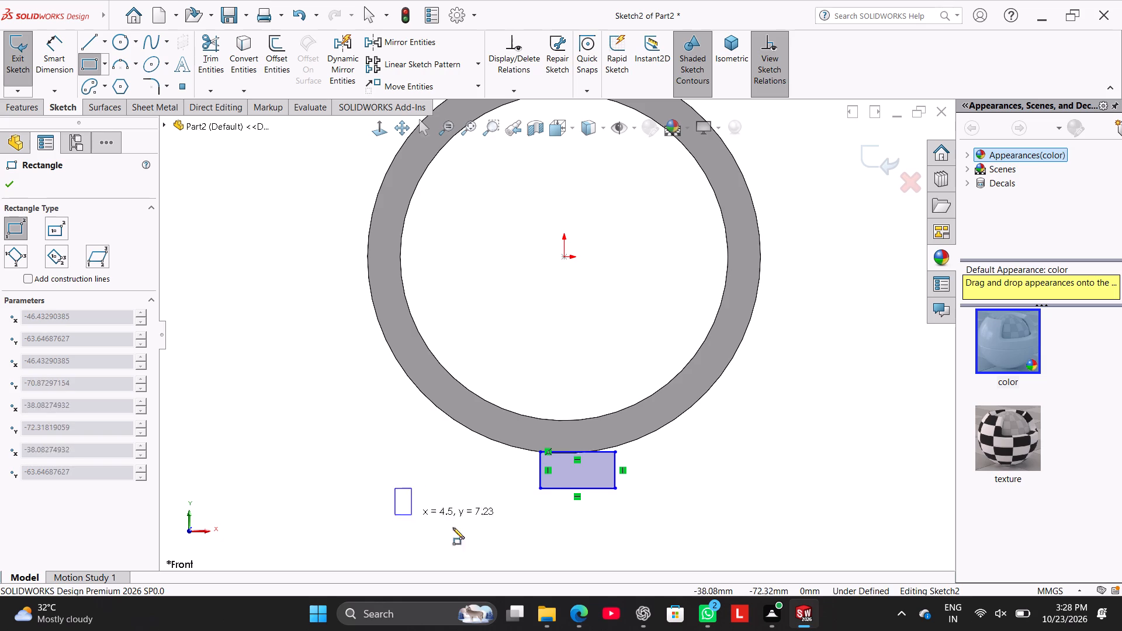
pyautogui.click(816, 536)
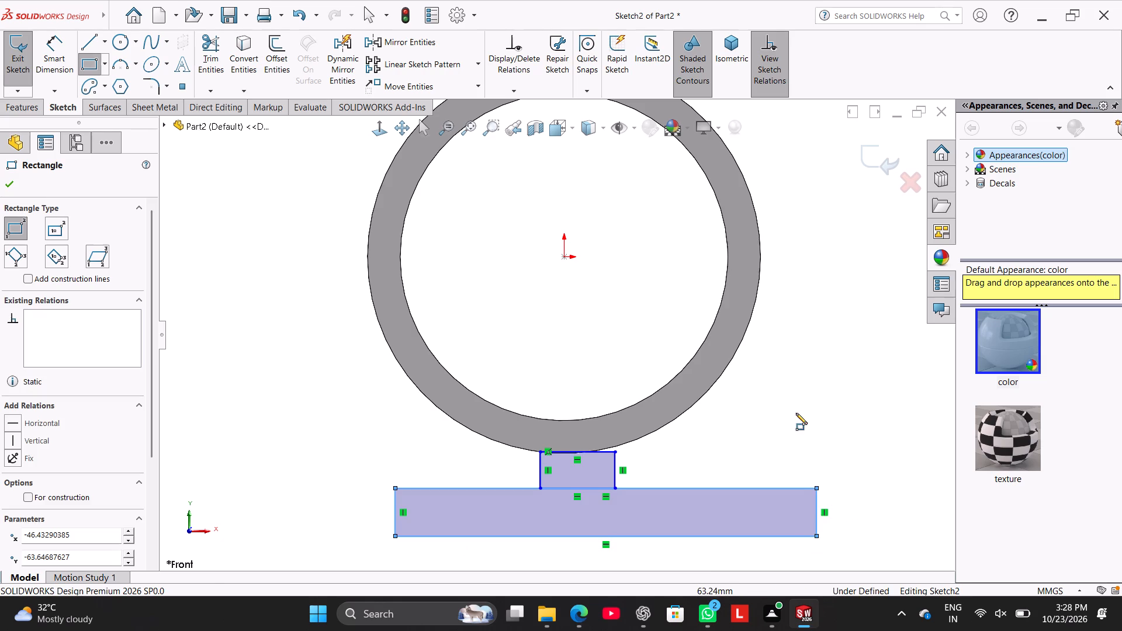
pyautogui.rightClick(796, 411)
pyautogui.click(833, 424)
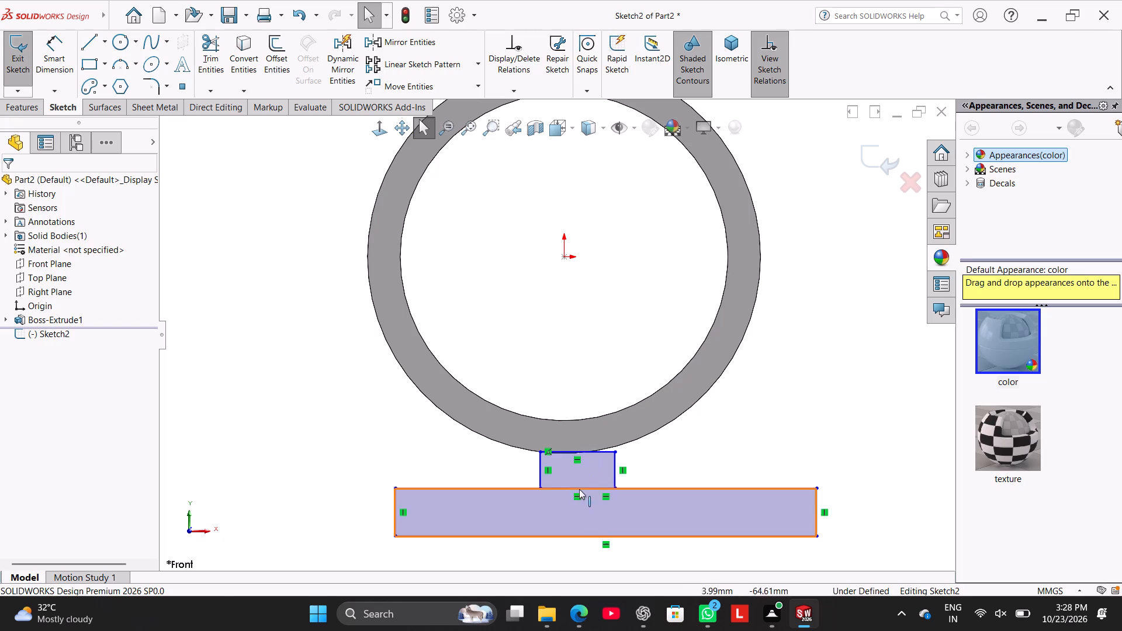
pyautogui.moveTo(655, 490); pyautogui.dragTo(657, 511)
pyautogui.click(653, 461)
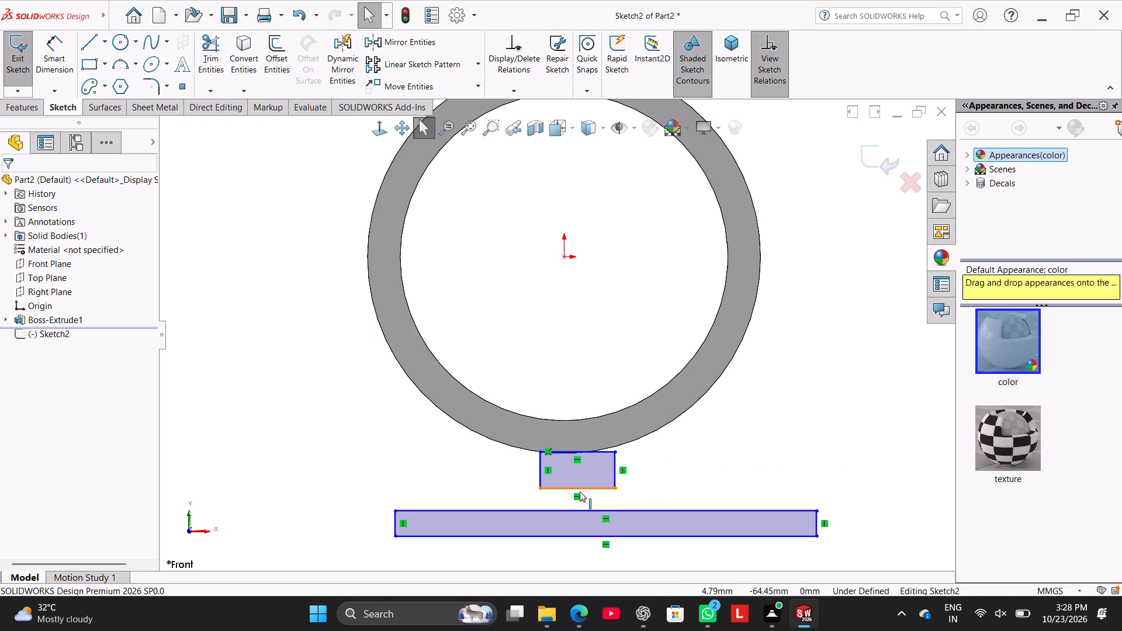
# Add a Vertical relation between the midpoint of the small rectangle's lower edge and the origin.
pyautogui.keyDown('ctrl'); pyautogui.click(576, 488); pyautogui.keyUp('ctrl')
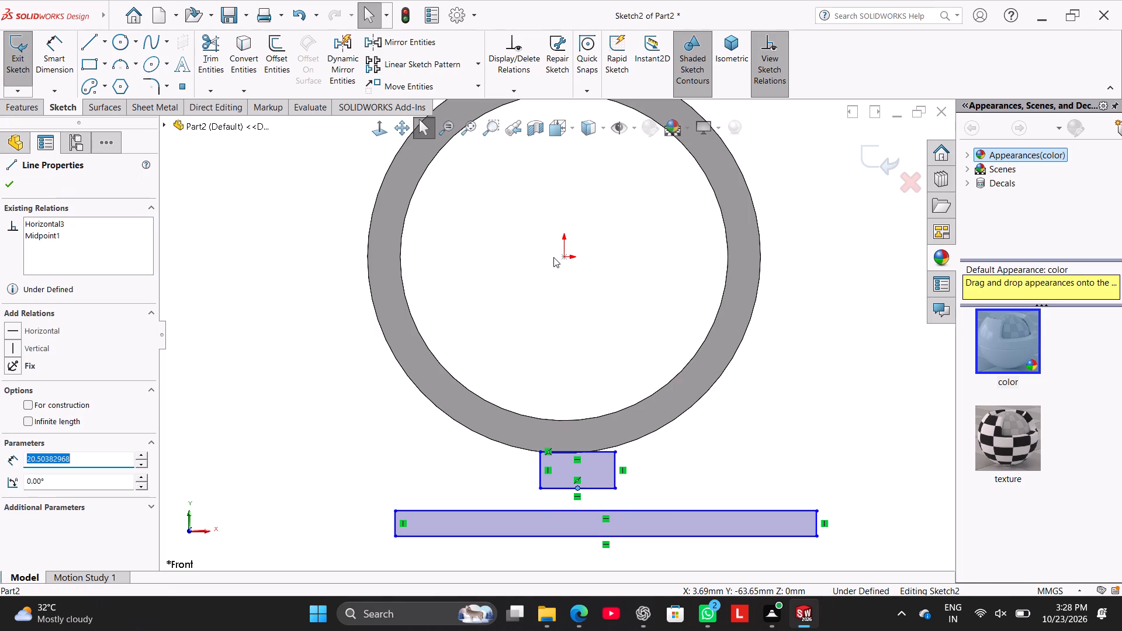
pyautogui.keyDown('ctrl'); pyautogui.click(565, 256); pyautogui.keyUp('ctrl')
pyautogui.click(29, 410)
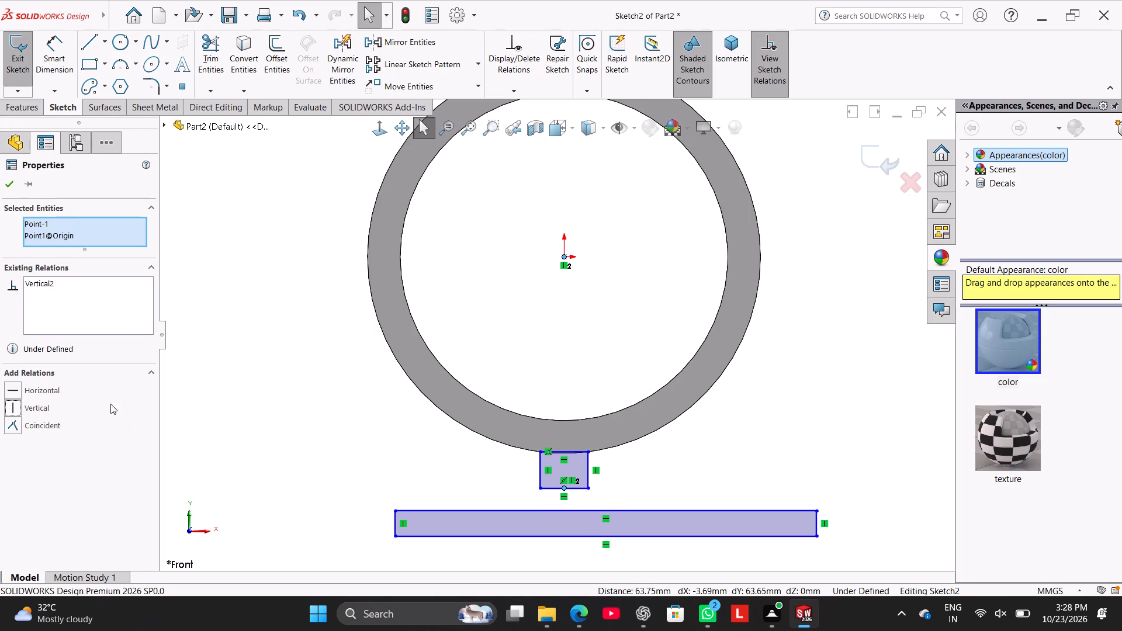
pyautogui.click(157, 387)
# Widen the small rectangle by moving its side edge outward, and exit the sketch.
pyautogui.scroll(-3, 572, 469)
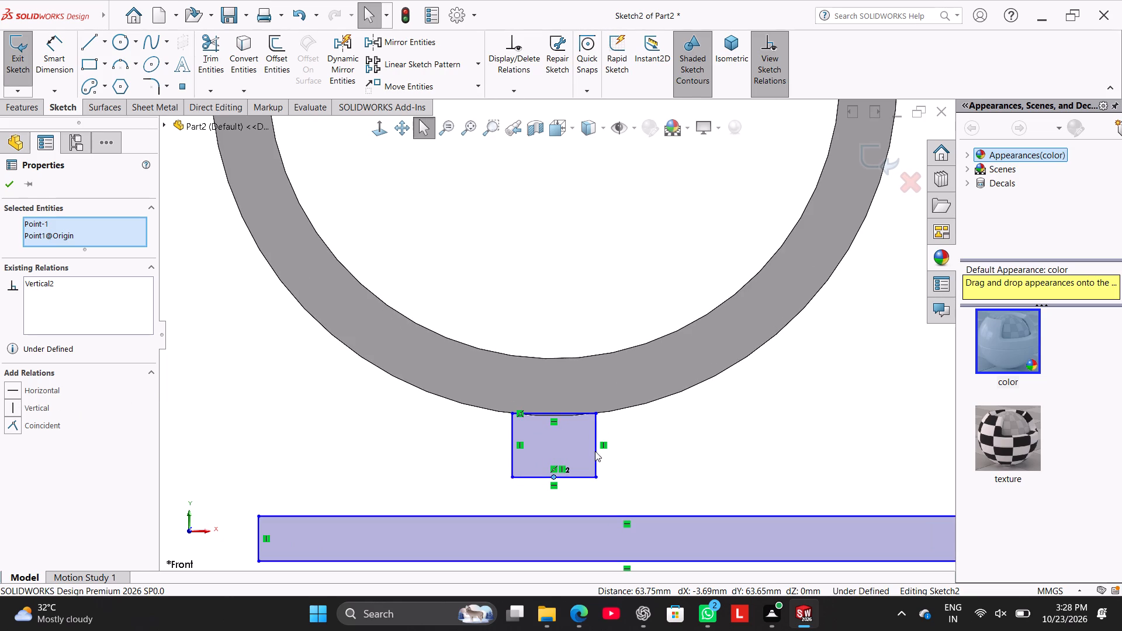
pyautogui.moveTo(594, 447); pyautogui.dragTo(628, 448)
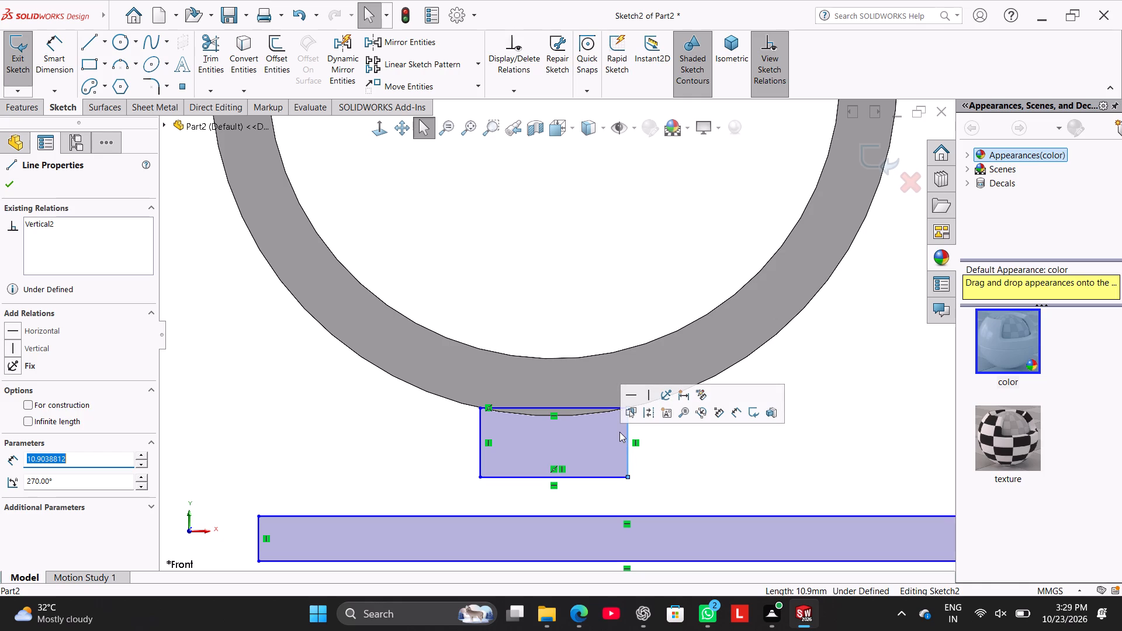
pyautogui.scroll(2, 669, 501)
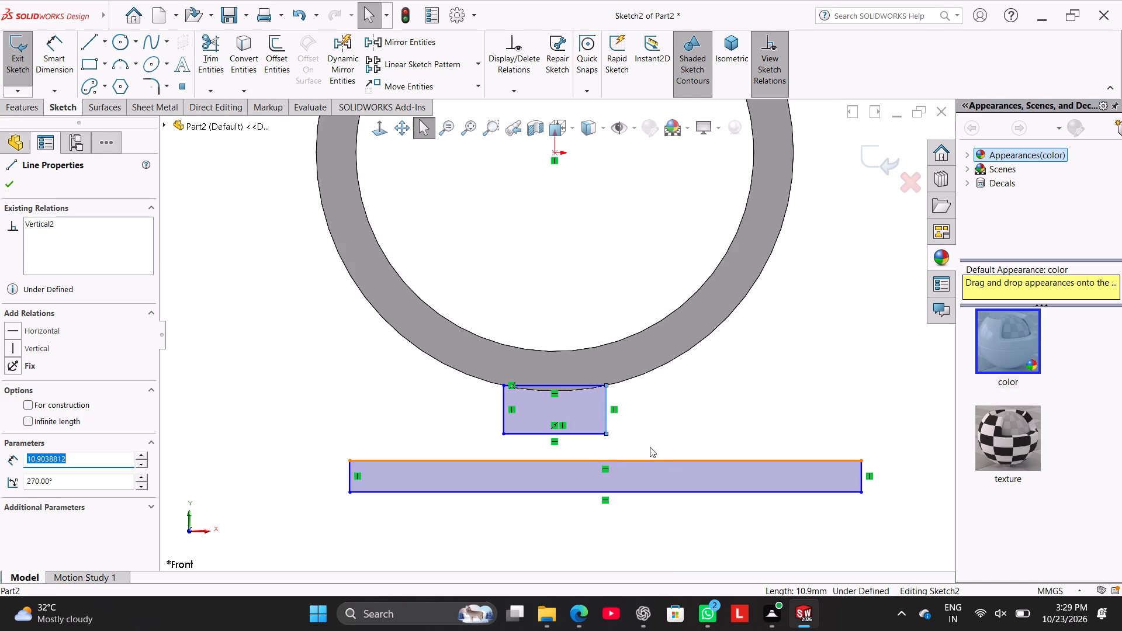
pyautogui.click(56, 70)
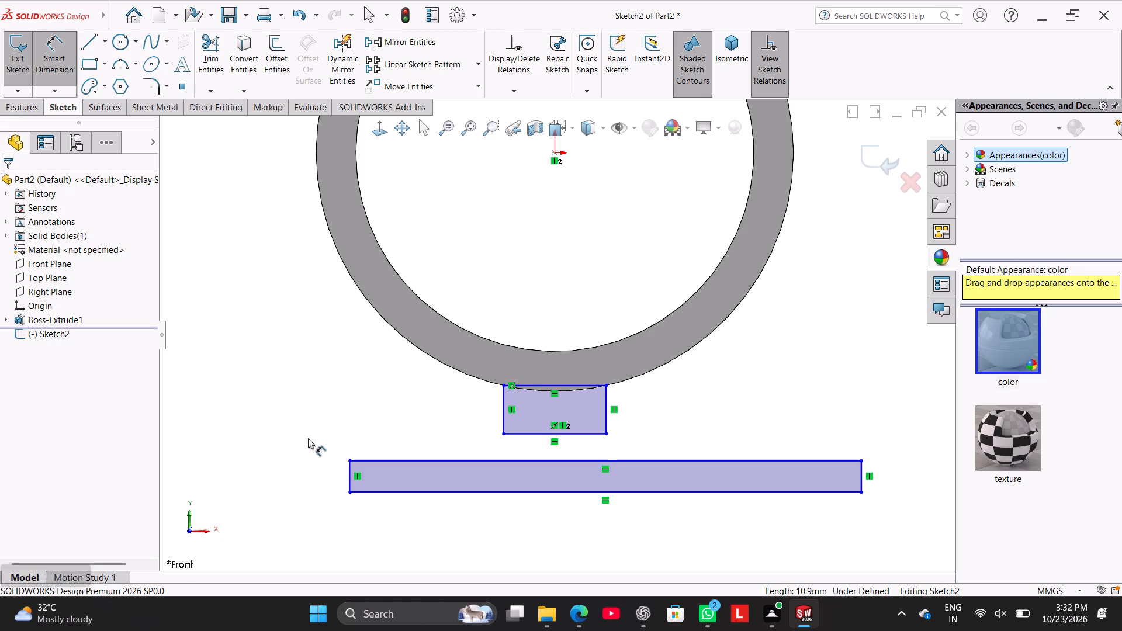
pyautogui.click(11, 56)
# Delete the Boss-Extrude1 feature together with its dependent Sketch2, keeping the absorbed circle sketch.
pyautogui.rightClick(62, 324)
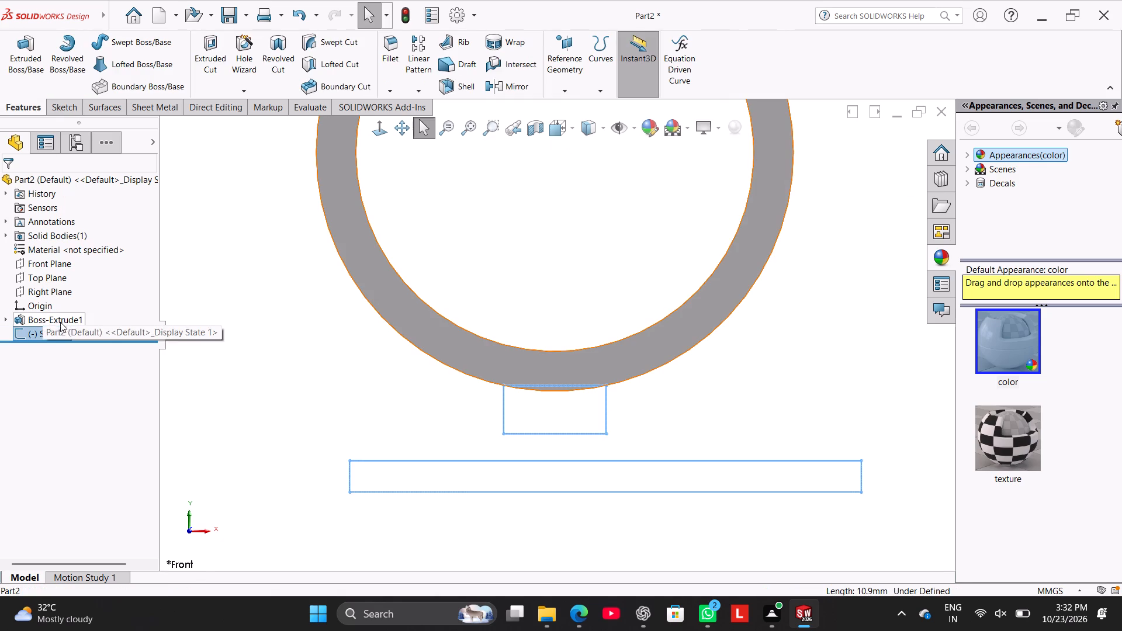
pyautogui.click(130, 388)
pyautogui.click(642, 227)
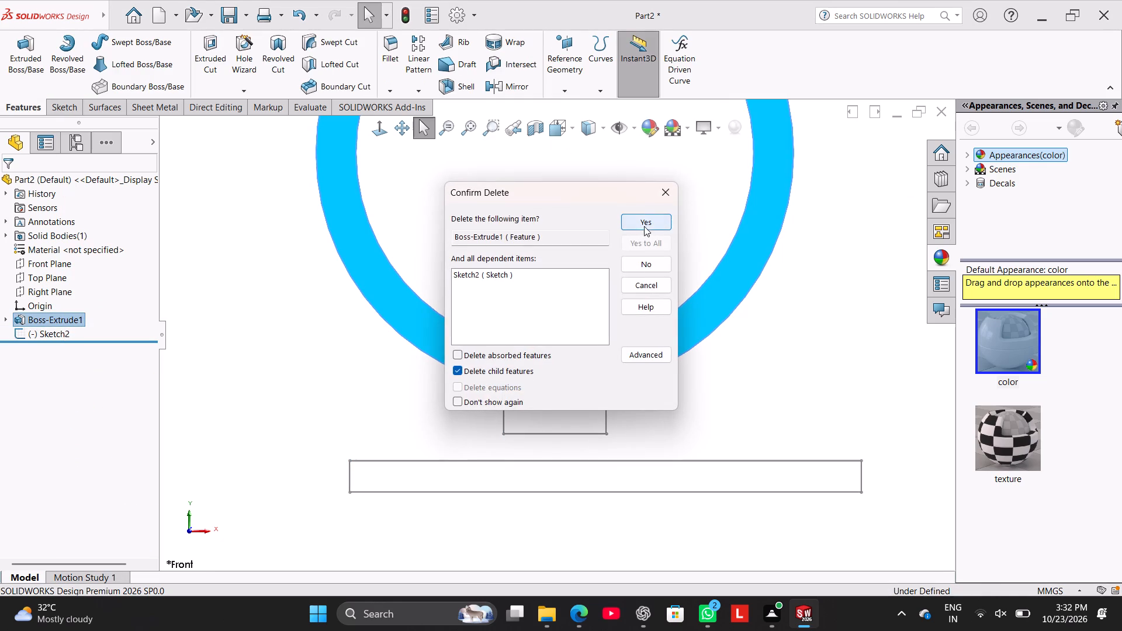
pyautogui.click(347, 304)
# Open Sketch1, with the two concentric circles, for editing.
pyautogui.scroll(4, 529, 268)
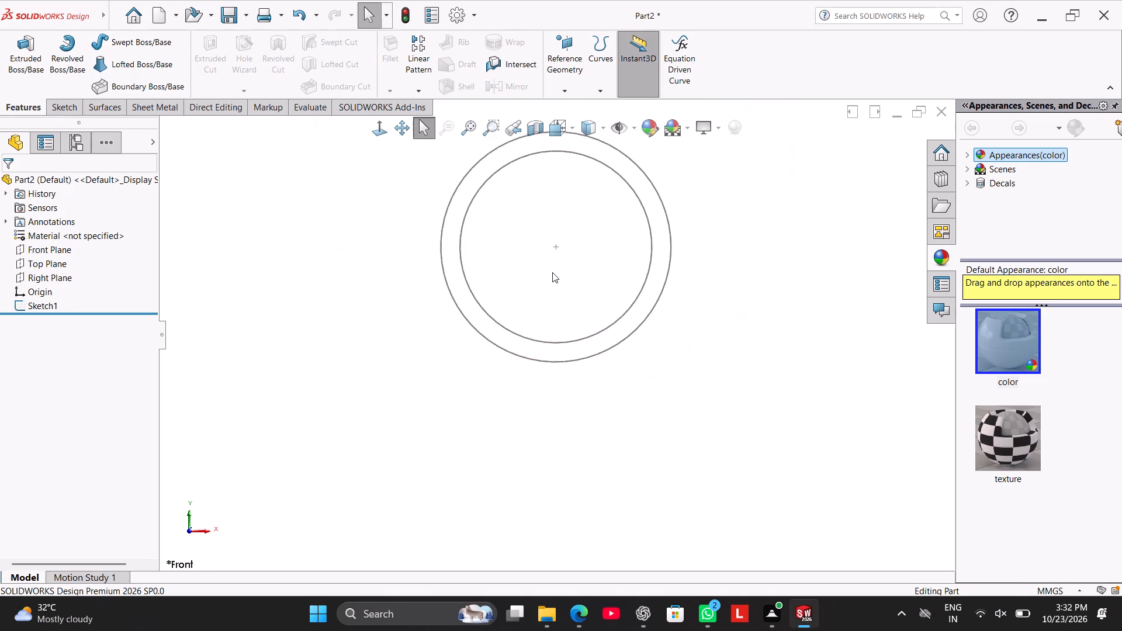
pyautogui.scroll(-2, 552, 272)
pyautogui.scroll(2, 489, 187)
pyautogui.scroll(-2, 521, 200)
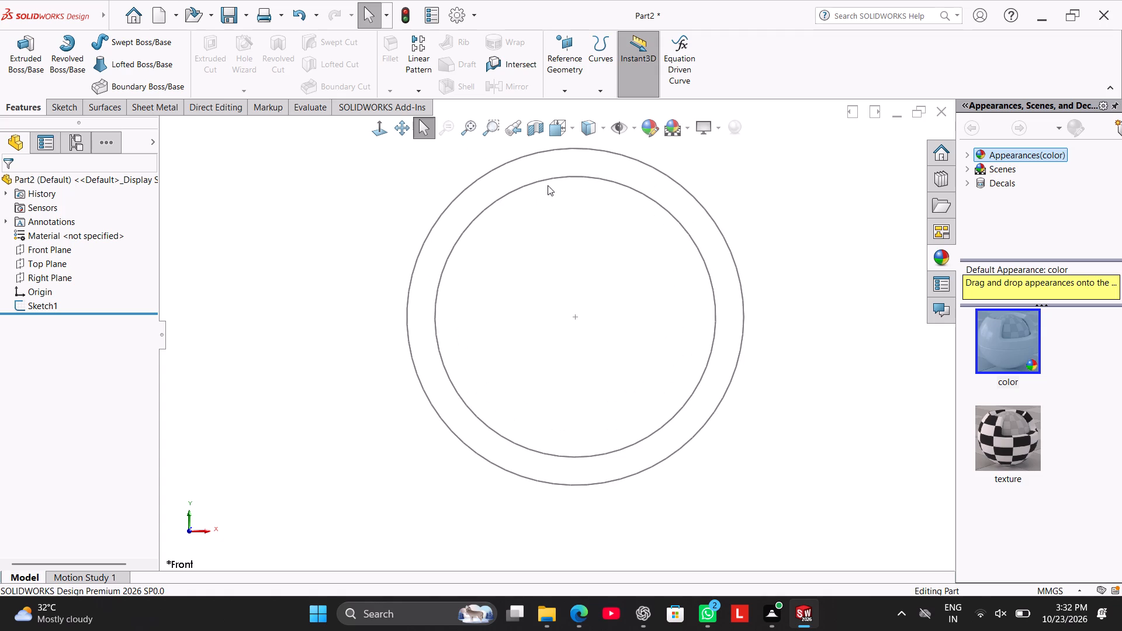
pyautogui.doubleClick(548, 181)
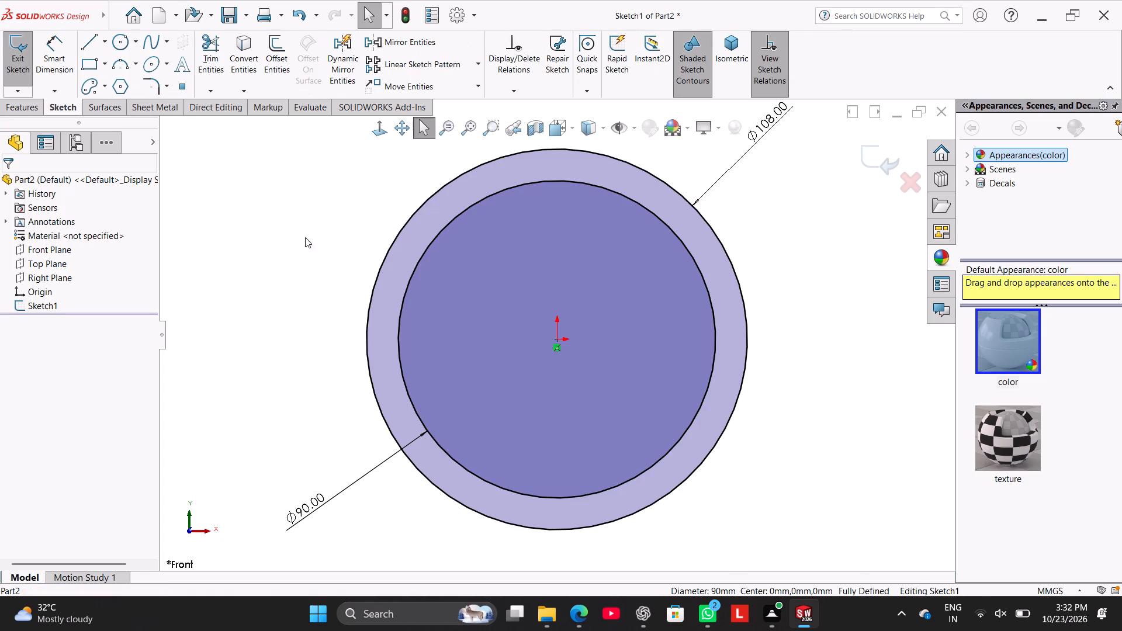
pyautogui.scroll(1, 563, 242)
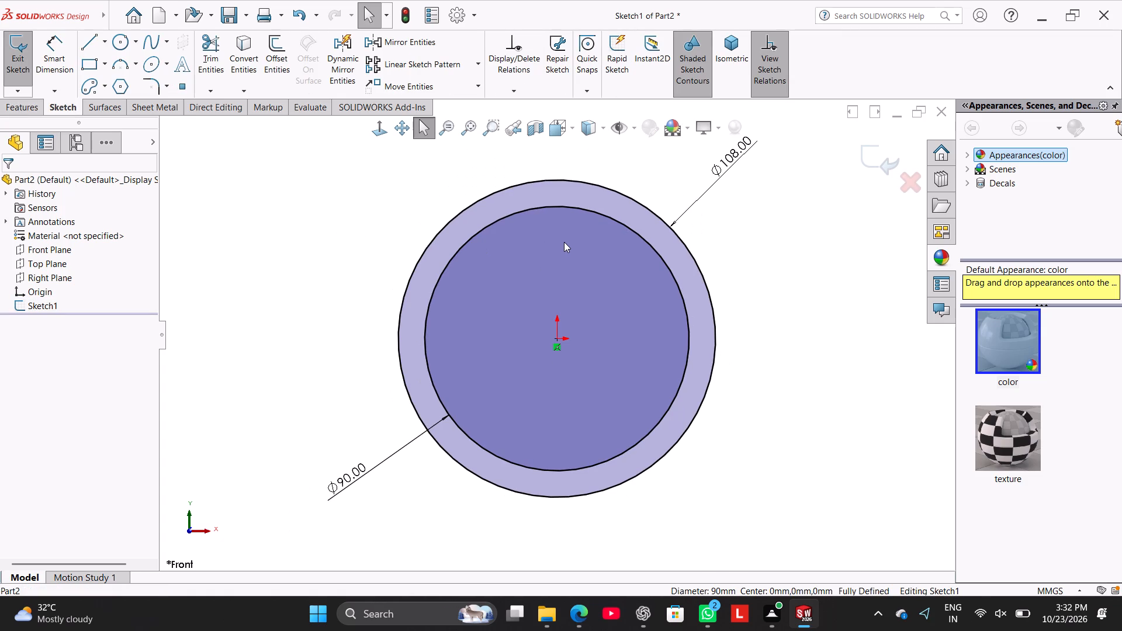
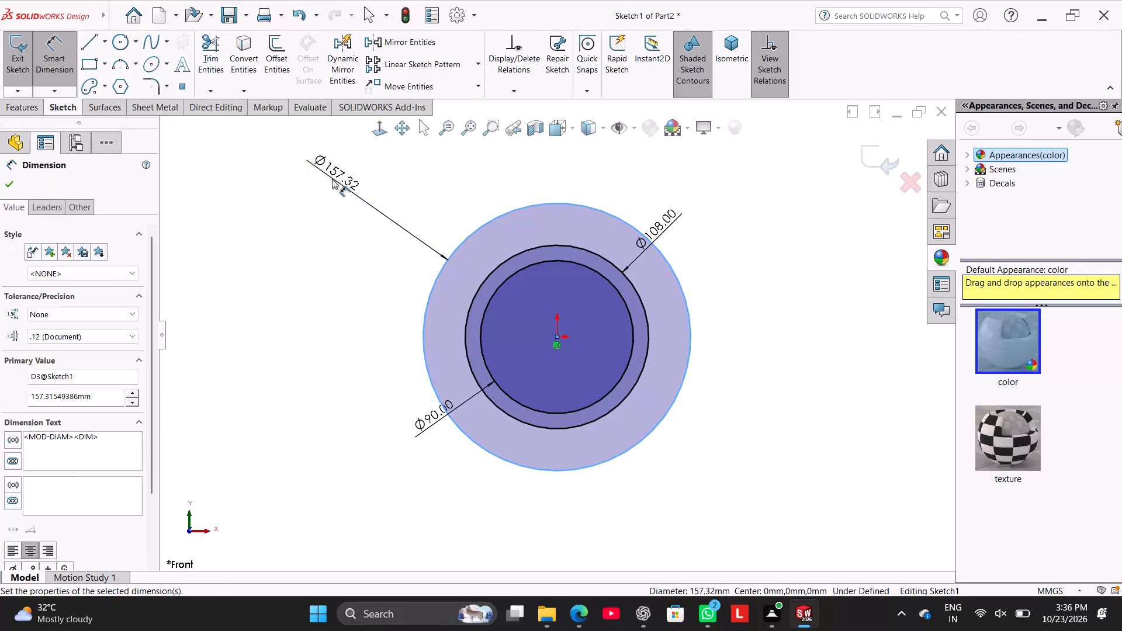
# Set the outermost circle's diameter to 120 mm.
pyautogui.write('120')
pyautogui.press('Return')
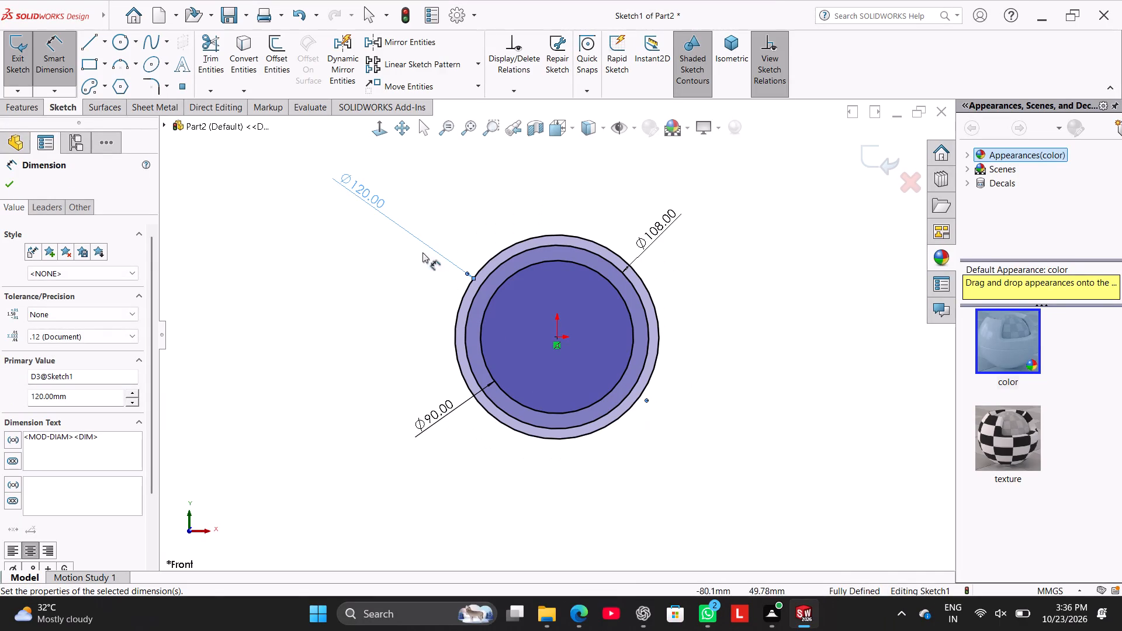
# Convert the 120 mm outermost circle to construction geometry.
pyautogui.rightClick(509, 250)
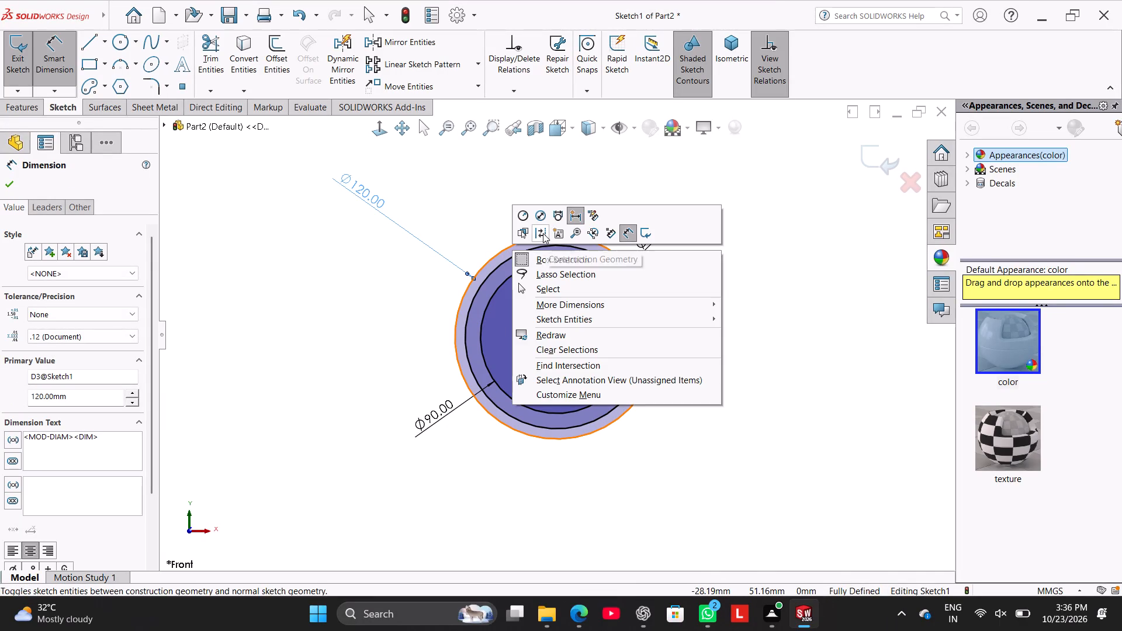
pyautogui.click(543, 233)
pyautogui.click(291, 330)
pyautogui.rightClick(275, 332)
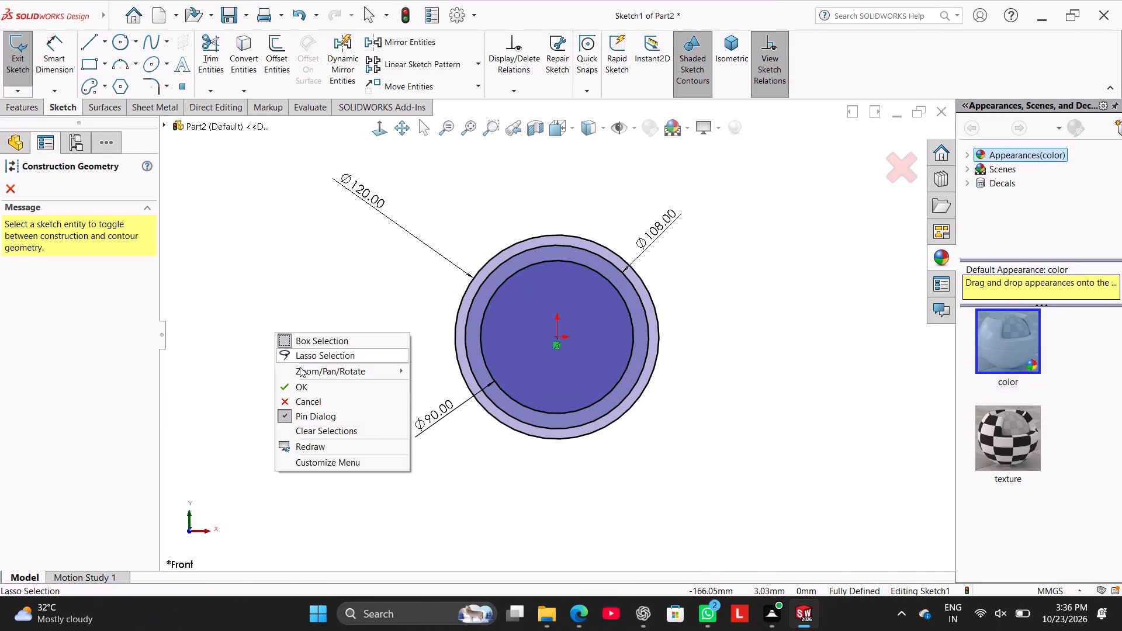
pyautogui.click(309, 386)
pyautogui.rightClick(505, 247)
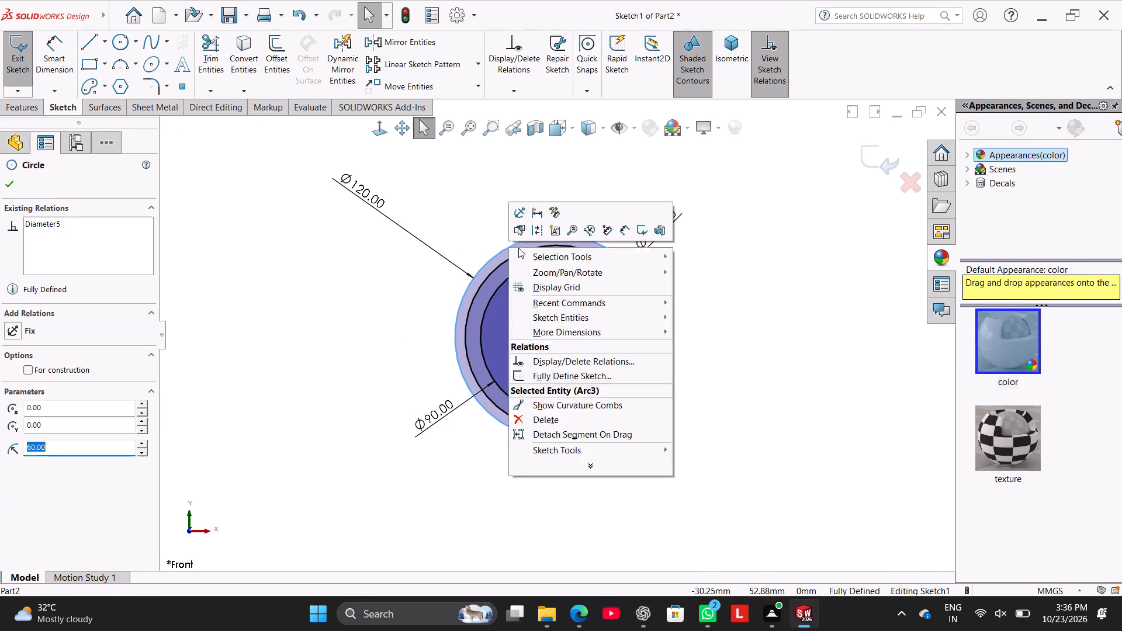
pyautogui.click(538, 232)
pyautogui.click(372, 341)
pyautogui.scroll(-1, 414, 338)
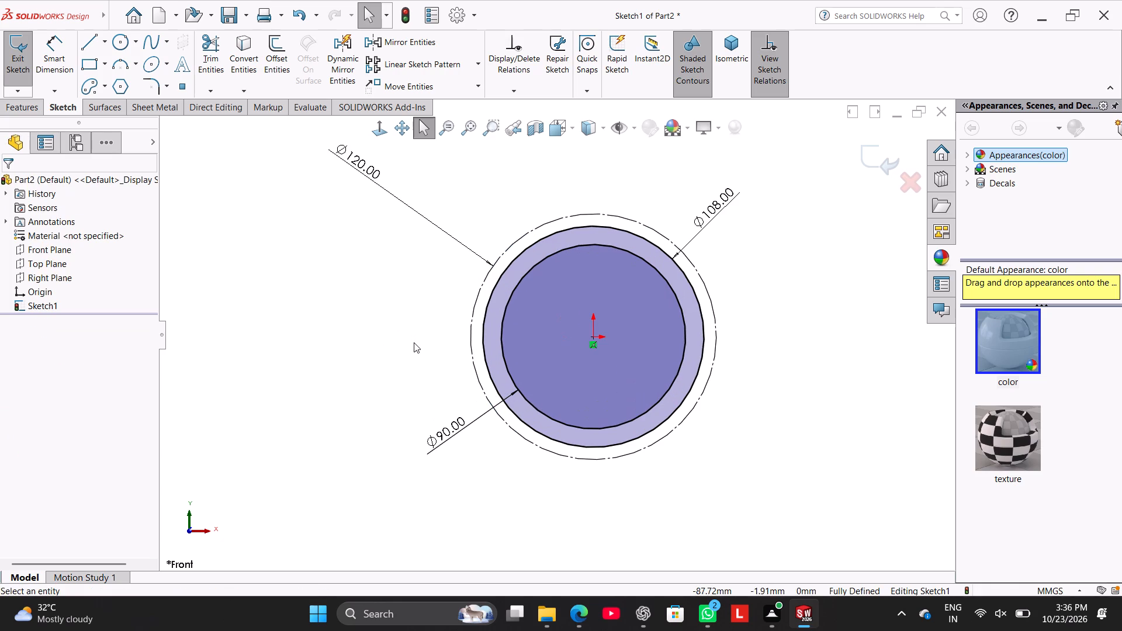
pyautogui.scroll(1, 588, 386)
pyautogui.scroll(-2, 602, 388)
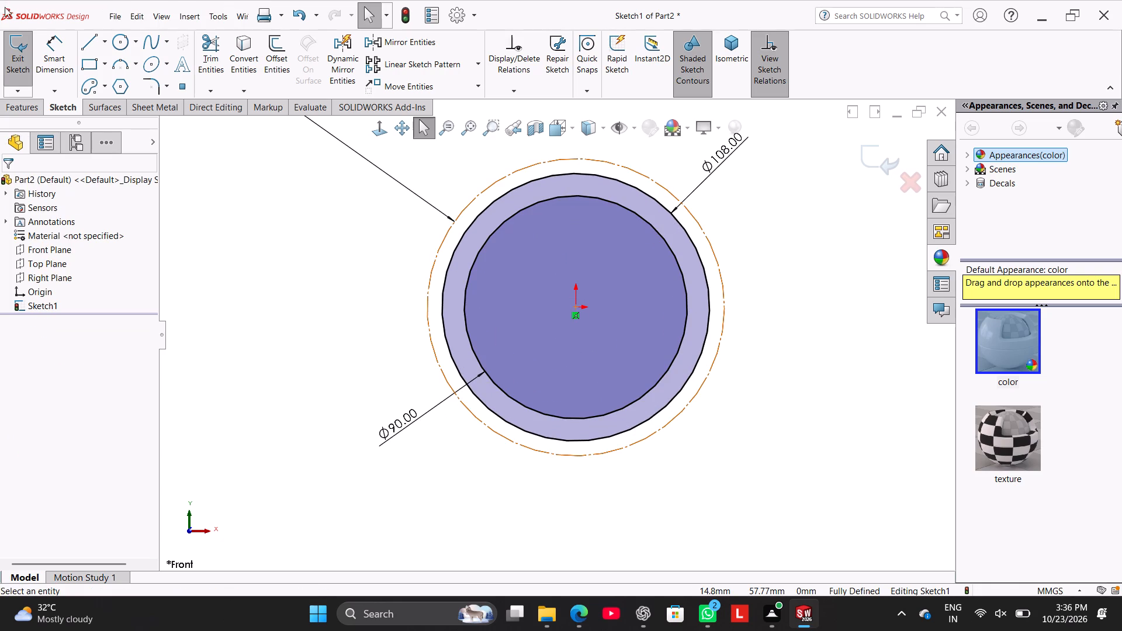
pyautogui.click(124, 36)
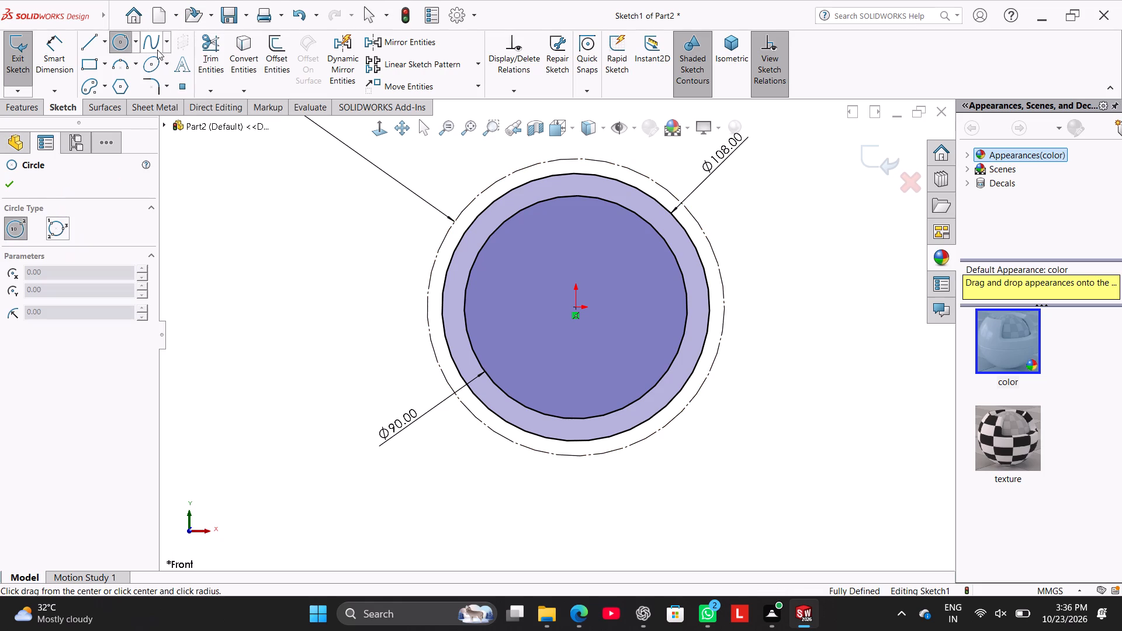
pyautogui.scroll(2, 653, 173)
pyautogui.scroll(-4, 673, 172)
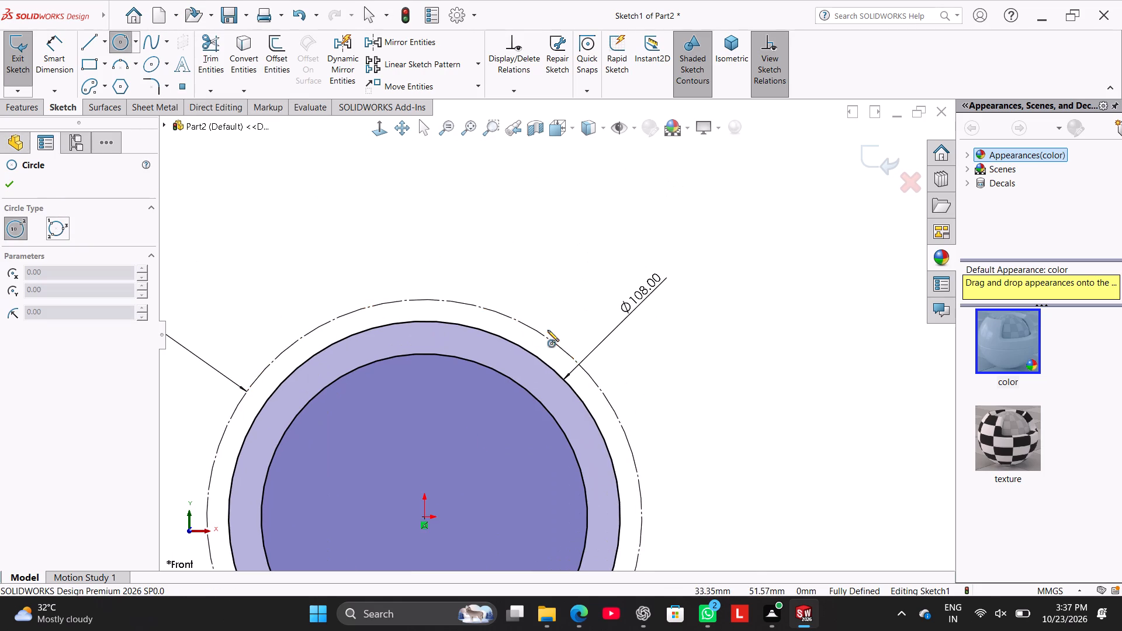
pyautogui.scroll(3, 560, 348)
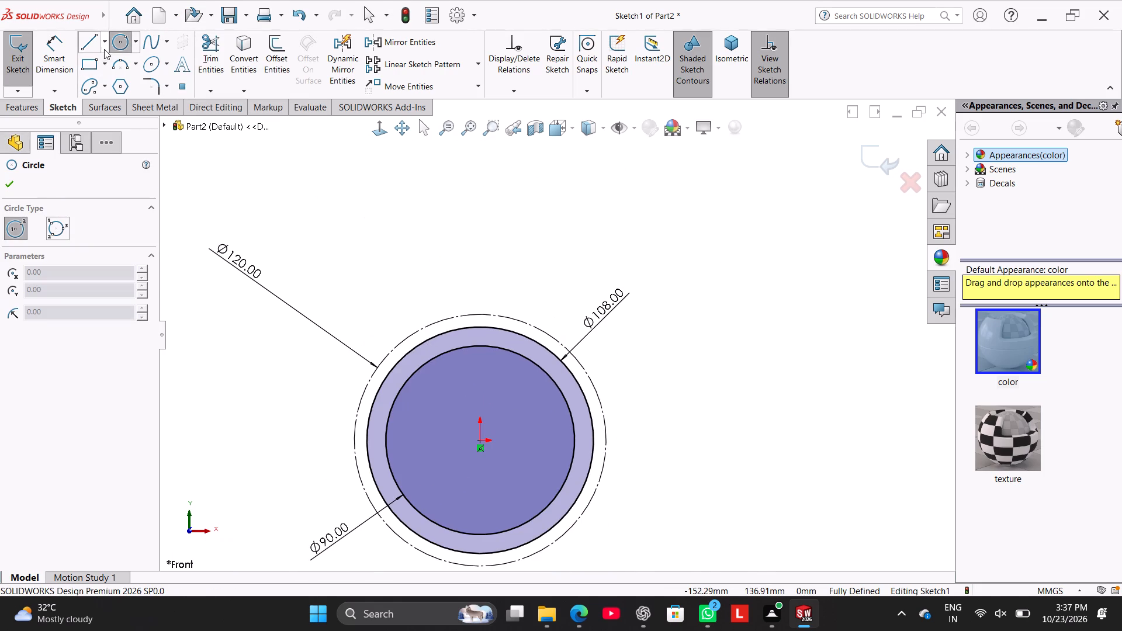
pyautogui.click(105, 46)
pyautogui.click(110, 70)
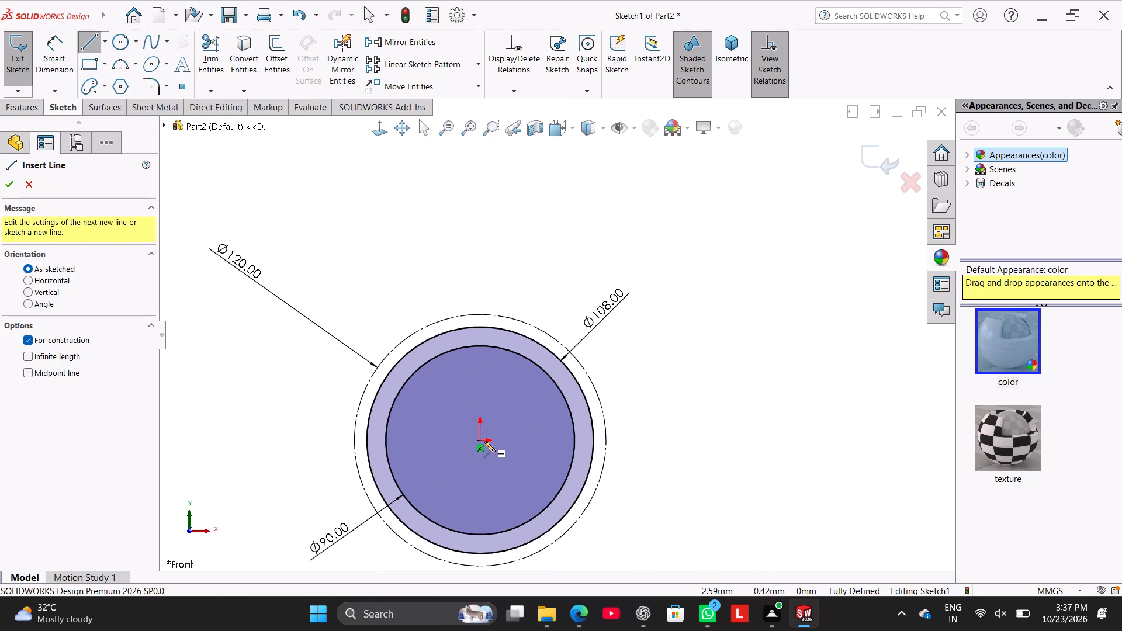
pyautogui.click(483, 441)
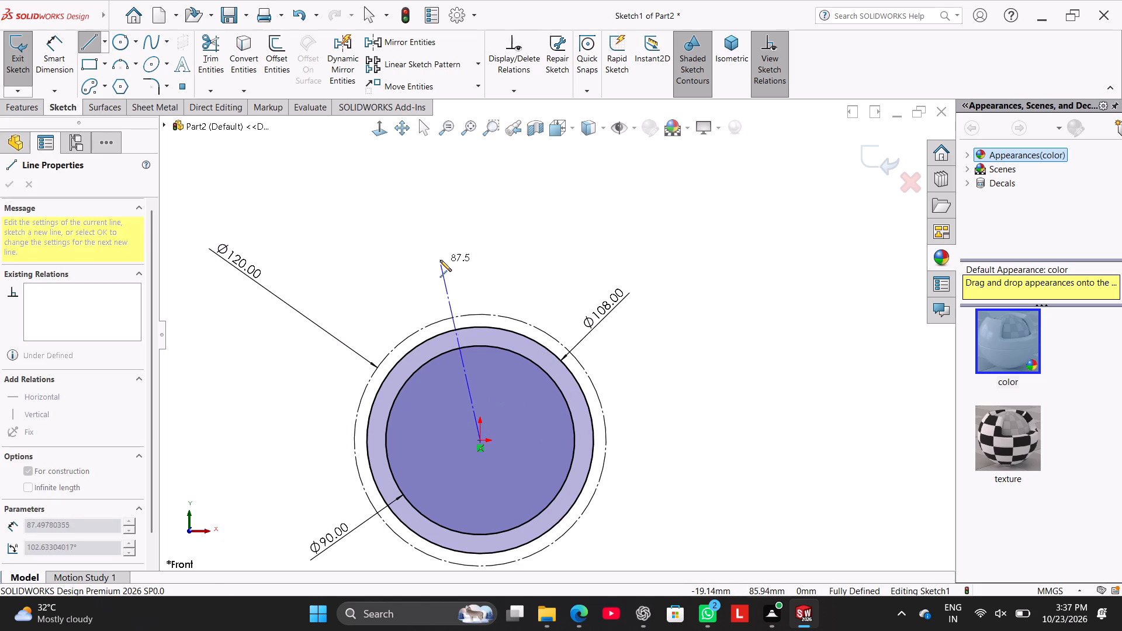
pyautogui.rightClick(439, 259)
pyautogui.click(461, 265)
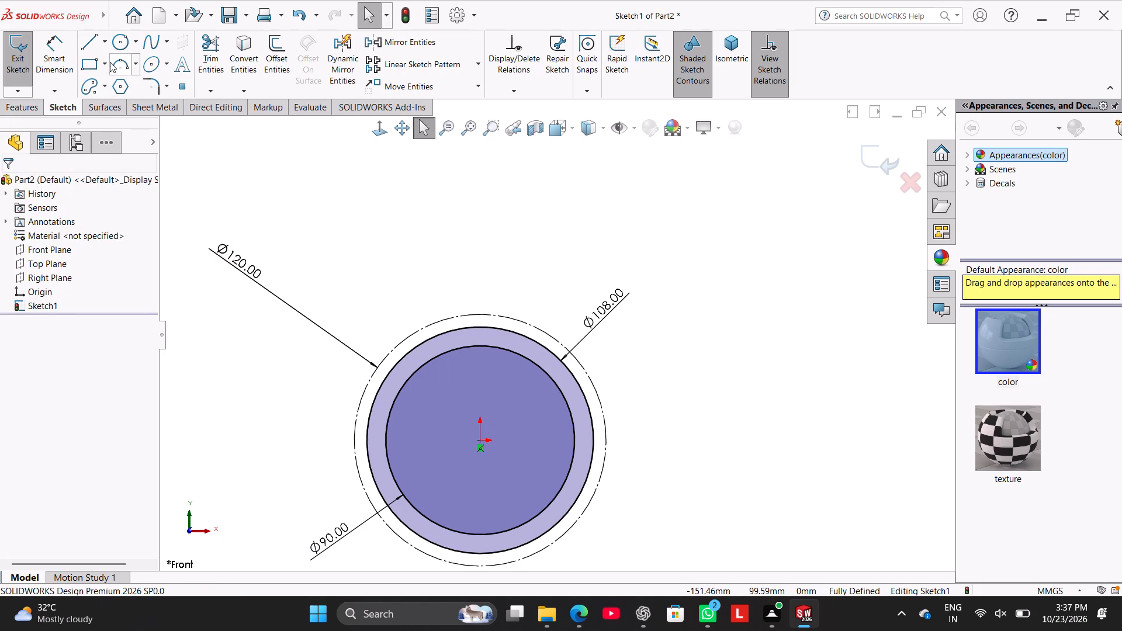
# Draw a centerline from the origin up to the 120 mm construction circle, at about 54° to the horizontal.
pyautogui.click(106, 42)
pyautogui.click(116, 72)
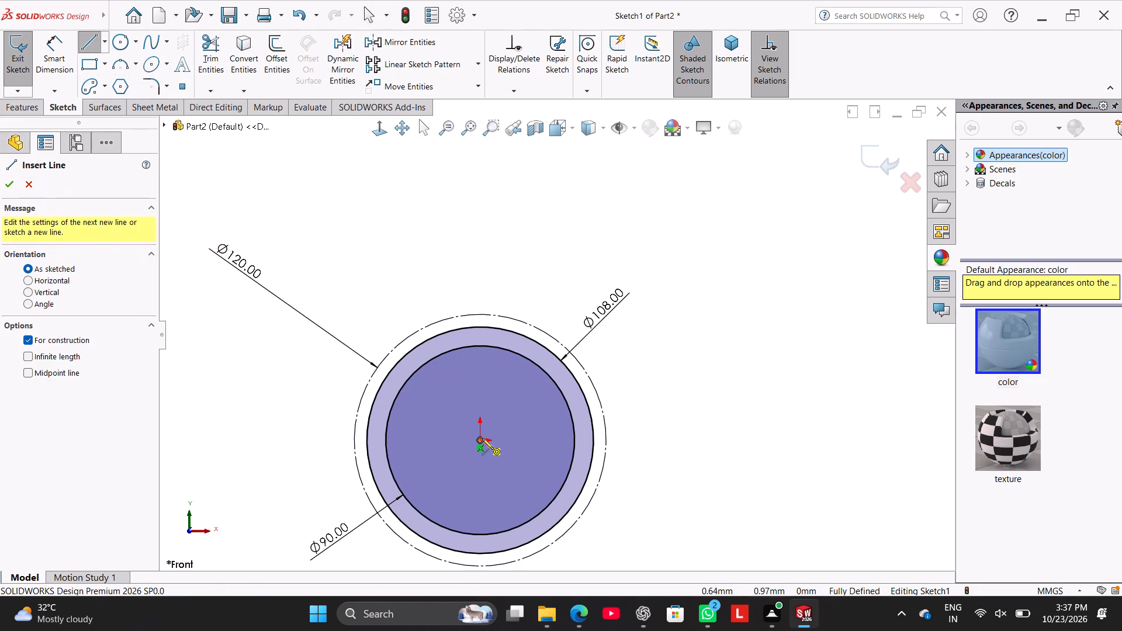
pyautogui.click(483, 439)
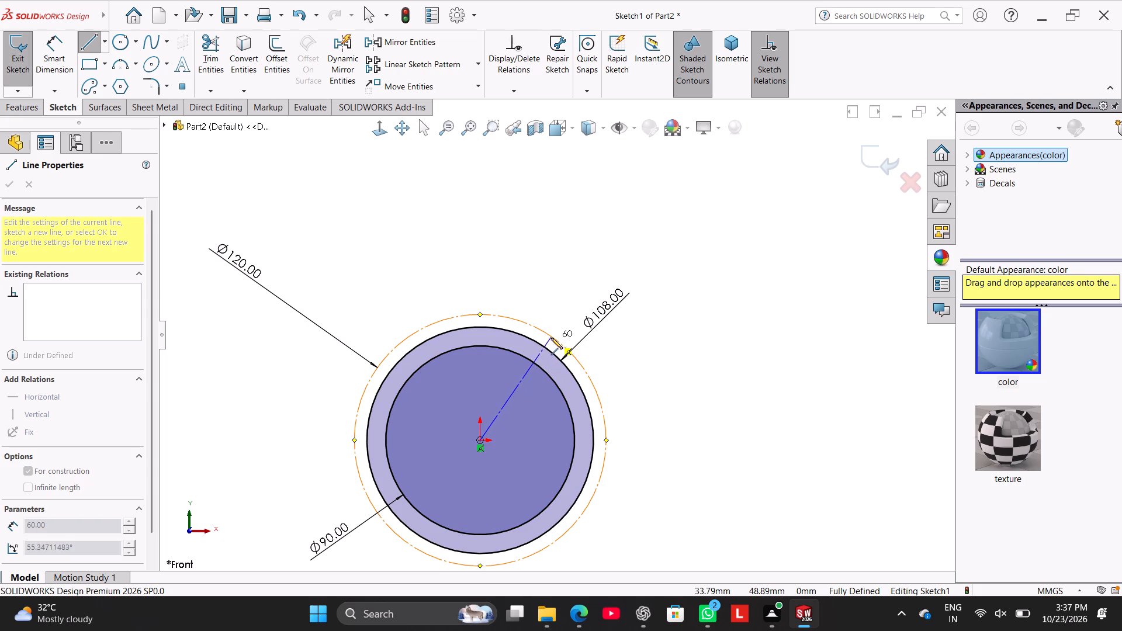
pyautogui.click(555, 337)
pyautogui.rightClick(537, 246)
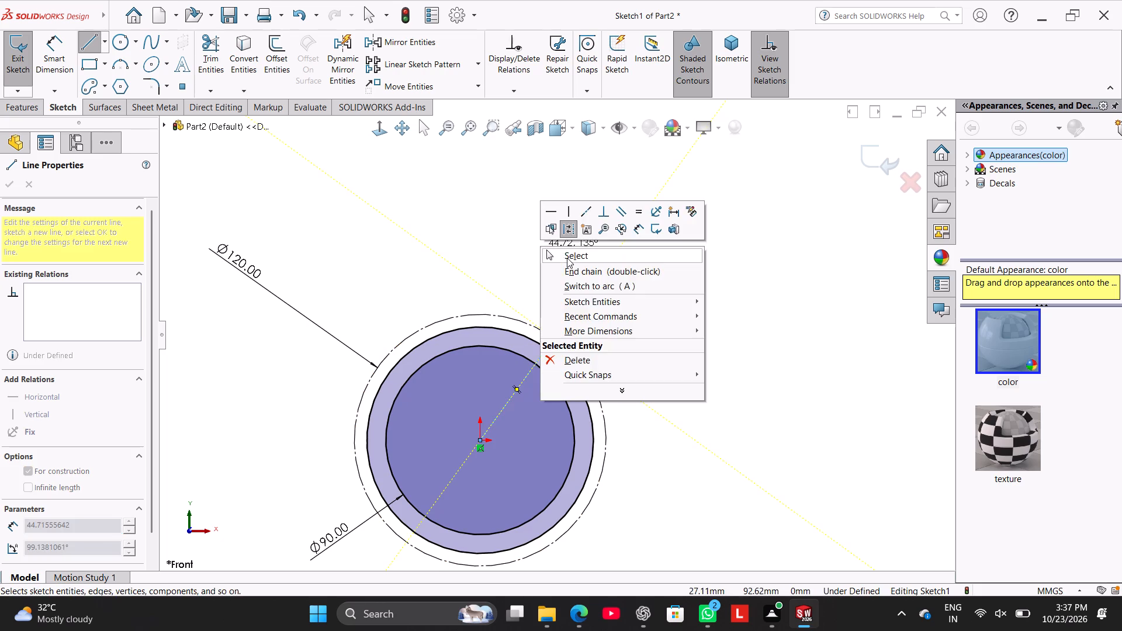
pyautogui.click(567, 258)
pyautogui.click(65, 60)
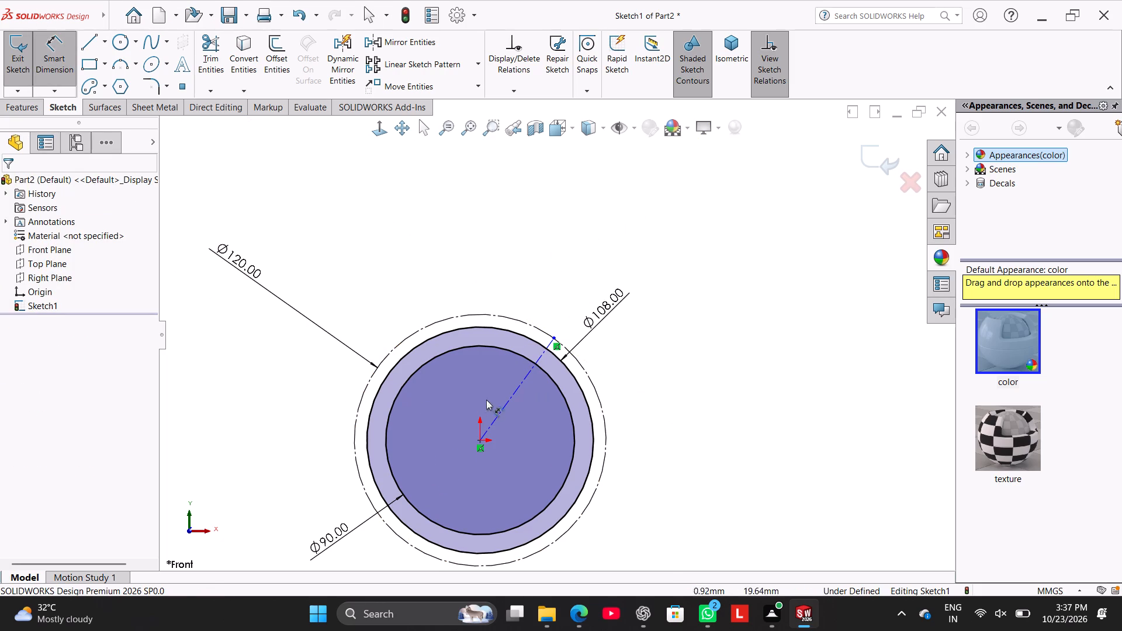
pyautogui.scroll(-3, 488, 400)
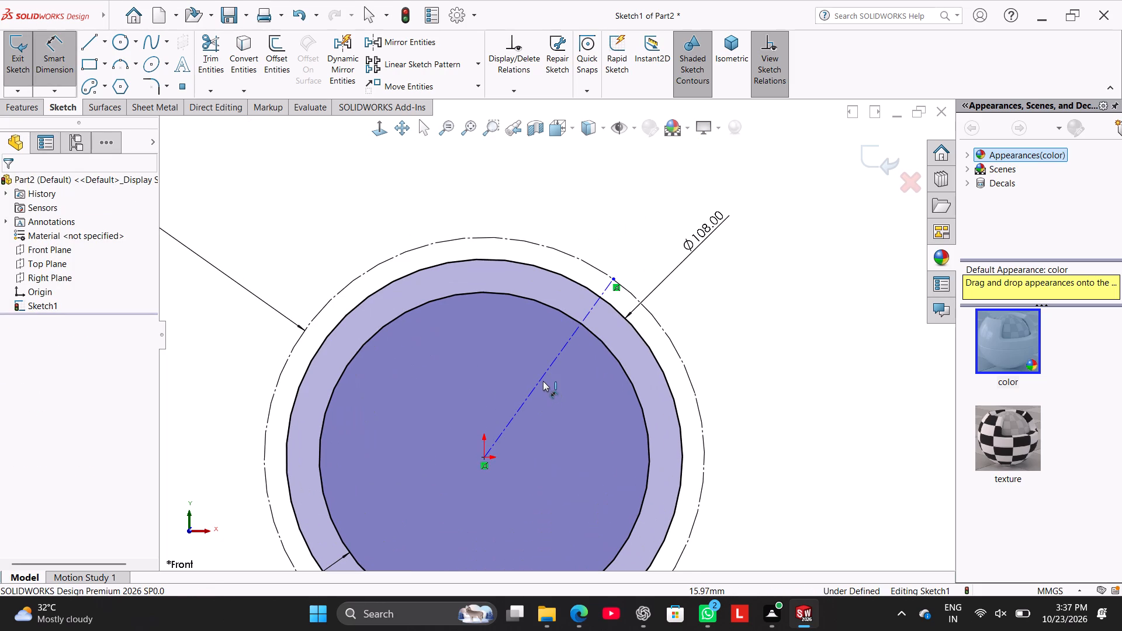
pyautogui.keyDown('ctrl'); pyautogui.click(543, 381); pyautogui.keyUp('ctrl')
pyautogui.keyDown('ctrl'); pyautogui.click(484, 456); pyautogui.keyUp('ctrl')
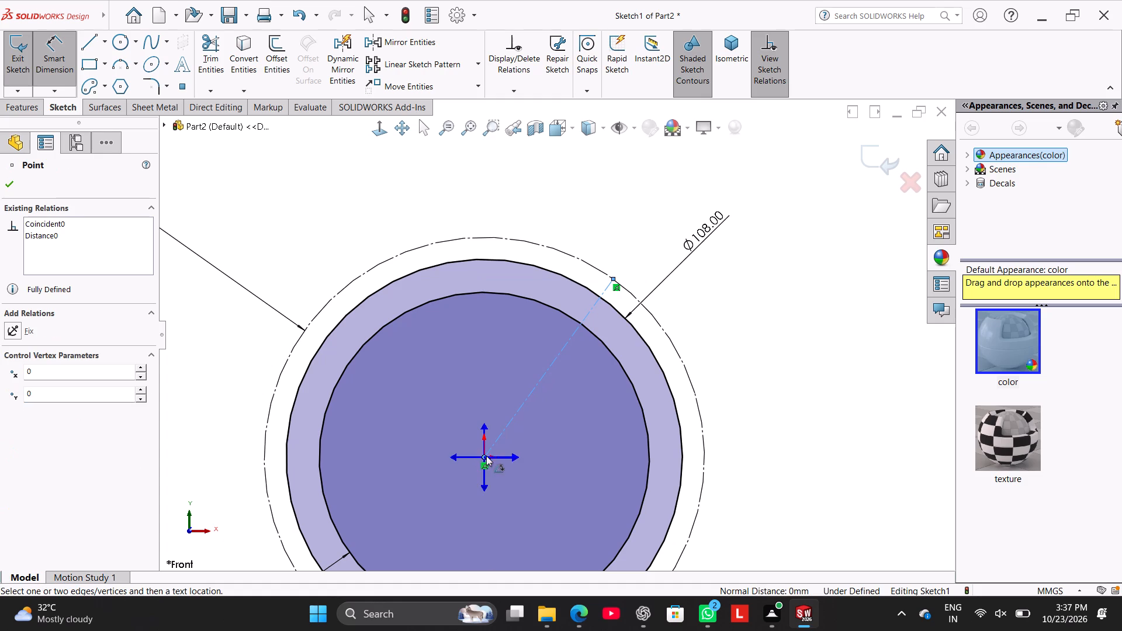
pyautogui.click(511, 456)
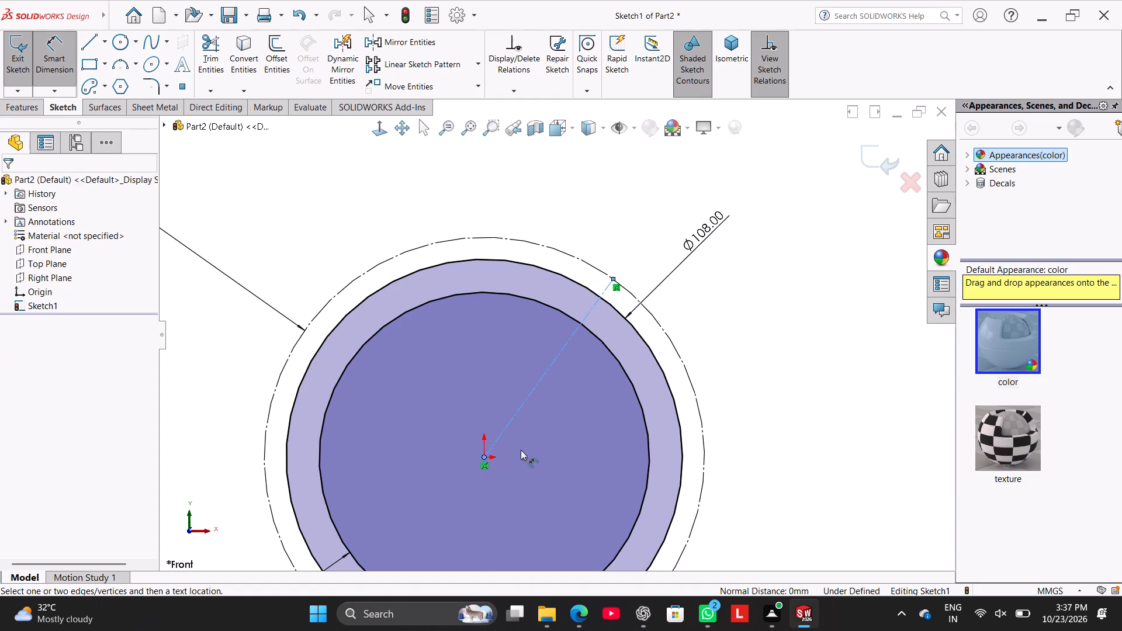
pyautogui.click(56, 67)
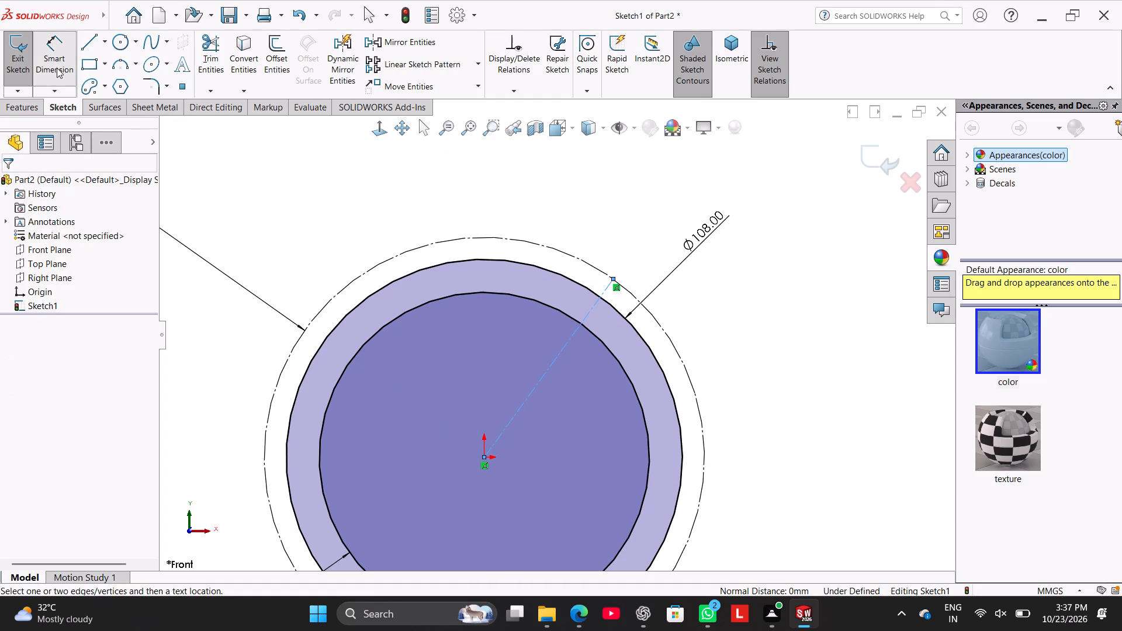
# Dimension the centerline's angle from the horizontal through the origin as 45°.
pyautogui.click(55, 54)
pyautogui.click(535, 385)
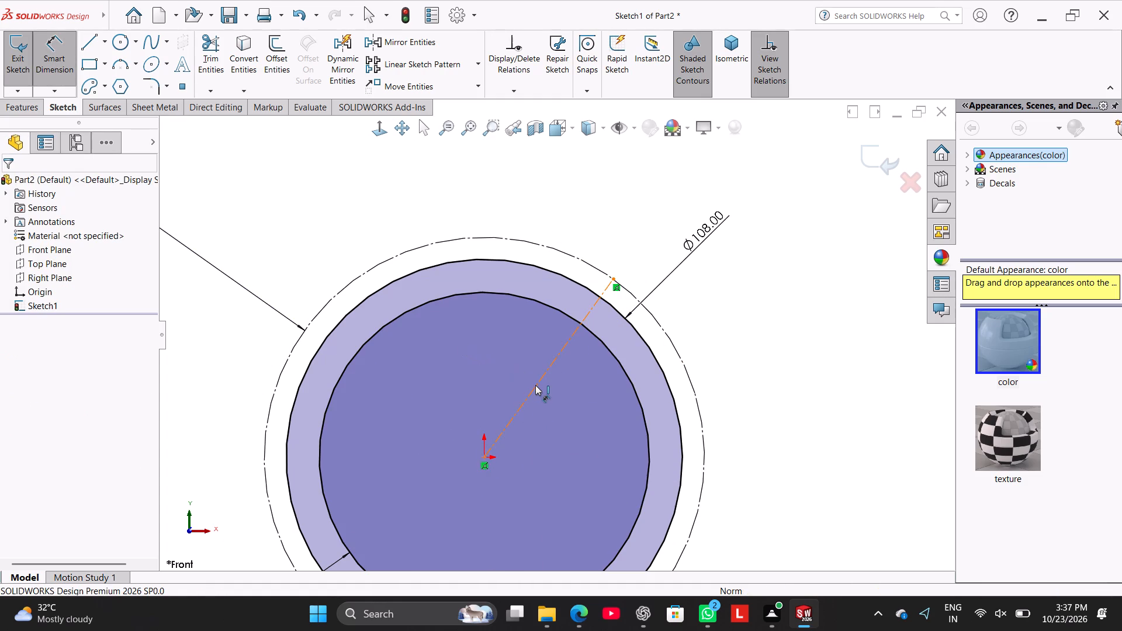
pyautogui.click(483, 457)
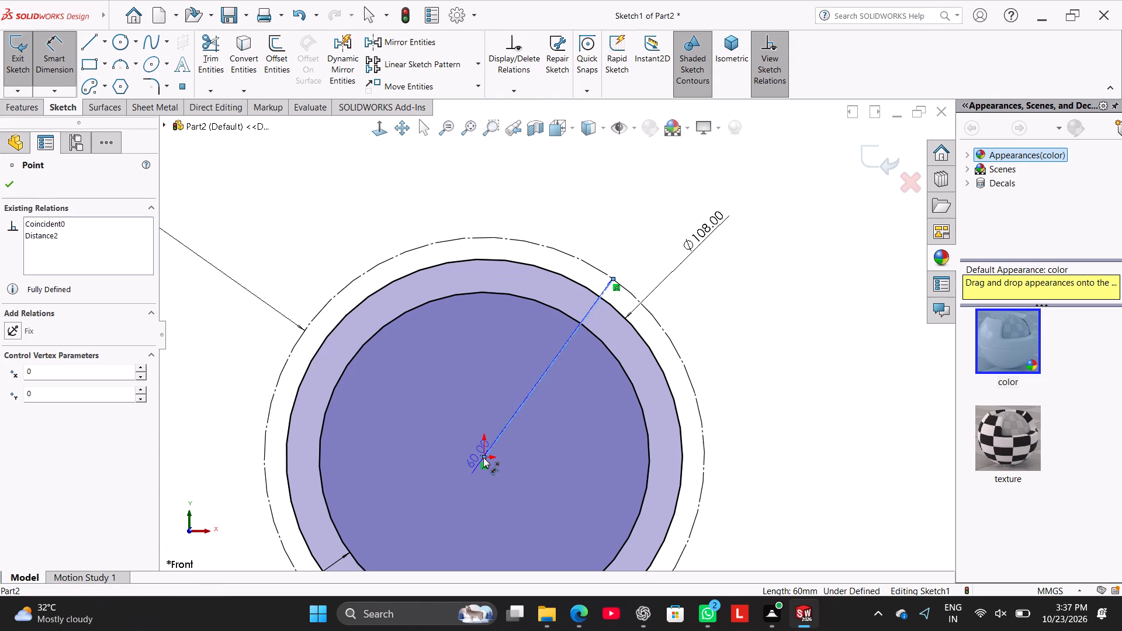
pyautogui.click(512, 453)
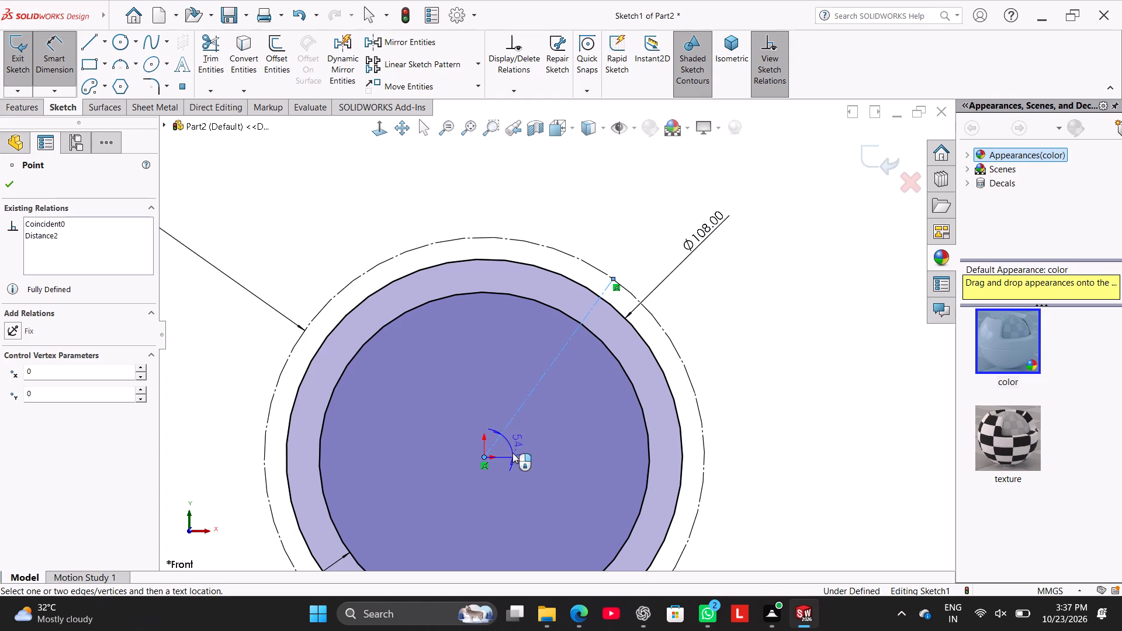
pyautogui.click(691, 311)
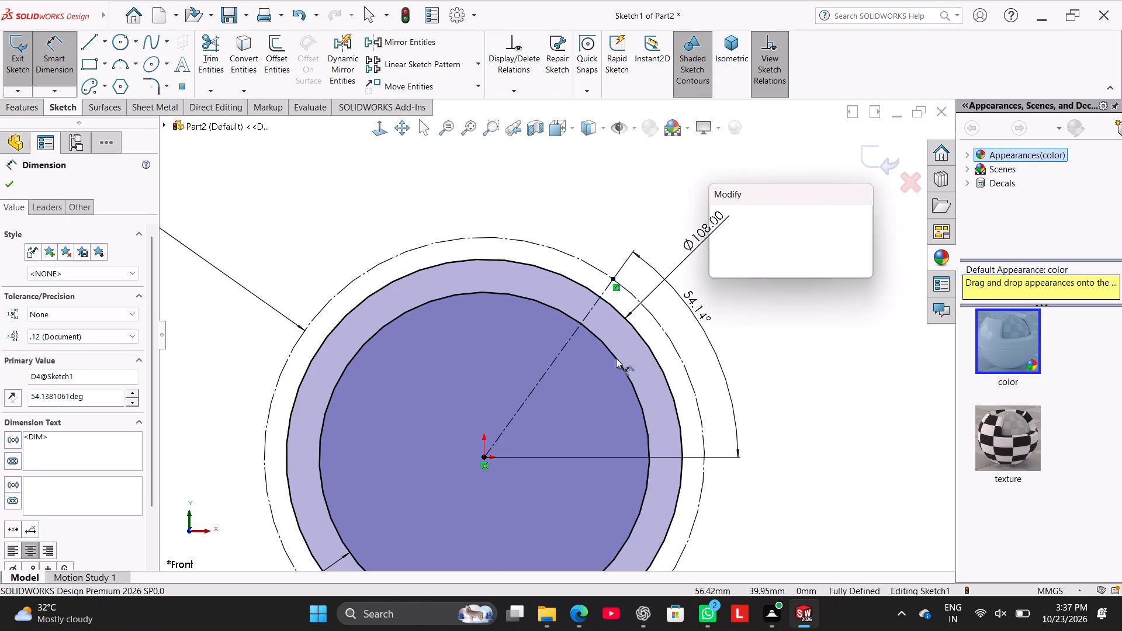
pyautogui.write('45')
pyautogui.press('Return')
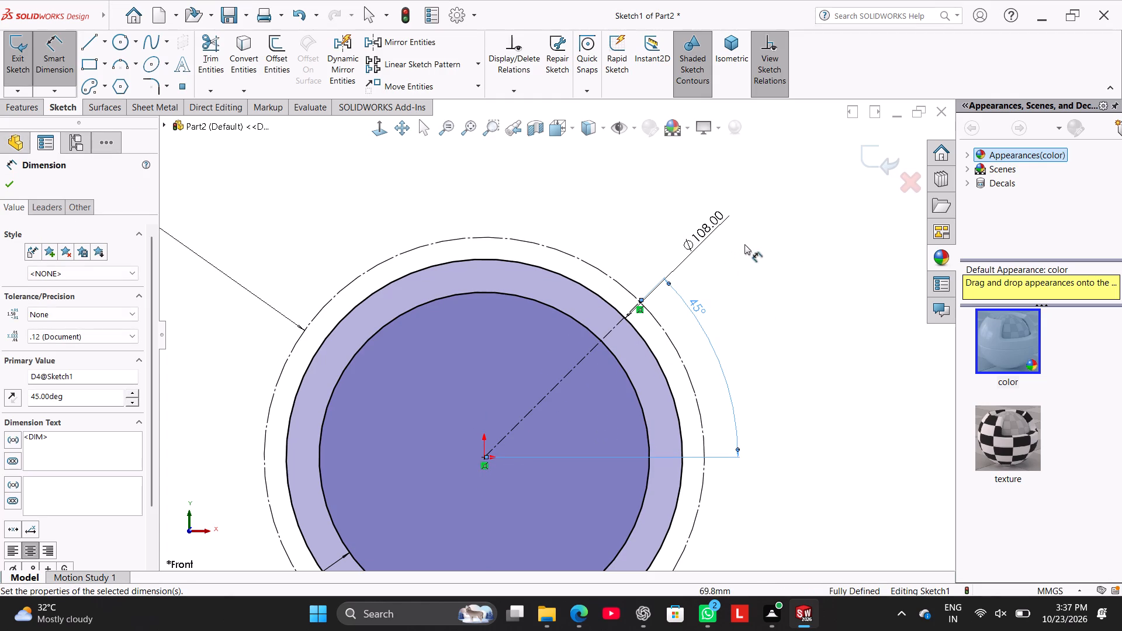
pyautogui.moveTo(744, 244); pyautogui.dragTo(752, 244, button='right')
pyautogui.click(768, 287)
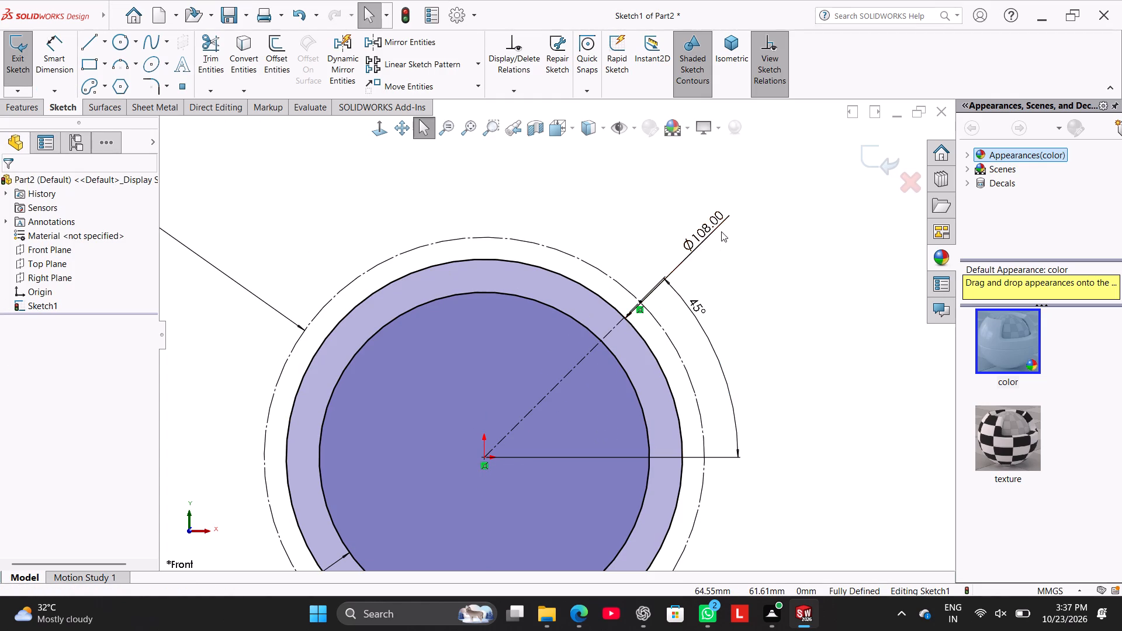
# Move the 108 mm diameter dimension clear of the angled centerline.
pyautogui.moveTo(718, 231); pyautogui.dragTo(680, 194)
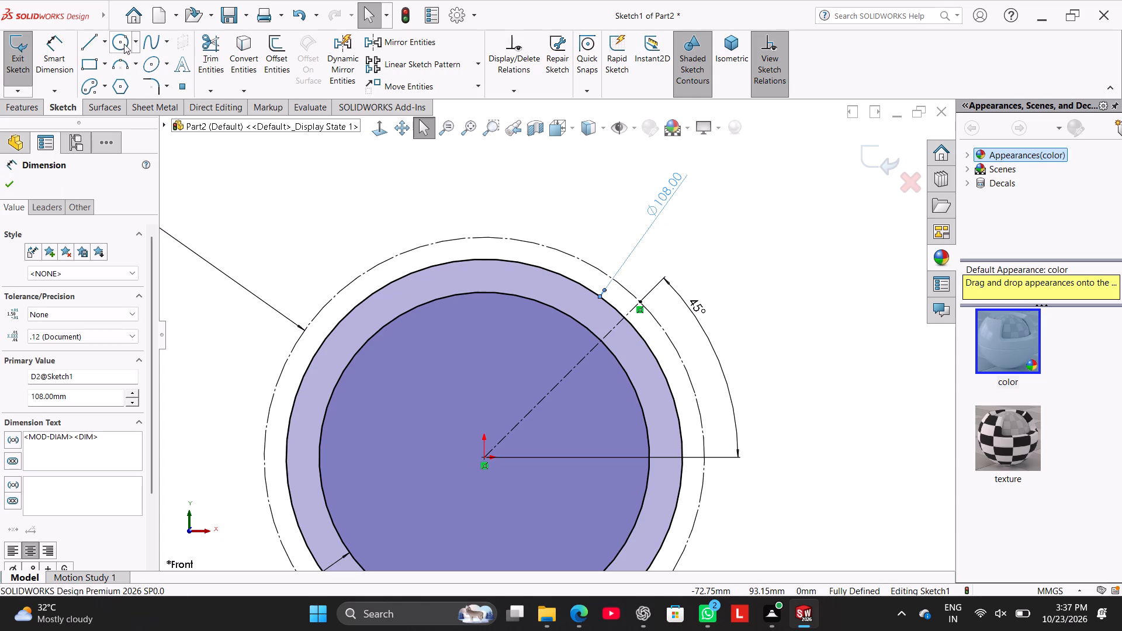
# Draw two concentric circles centred on the centerline's outer endpoint, with radii of about 5.9 mm and 4.2 mm.
pyautogui.click(122, 41)
pyautogui.scroll(-4, 748, 312)
pyautogui.click(490, 289)
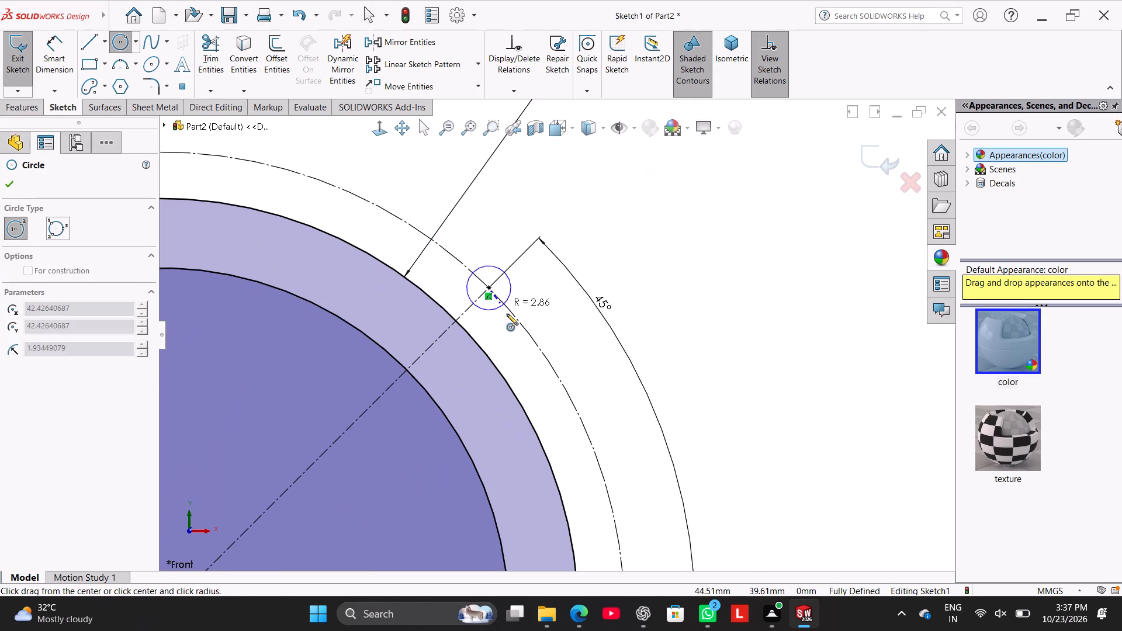
pyautogui.click(515, 325)
pyautogui.rightClick(675, 186)
pyautogui.click(702, 196)
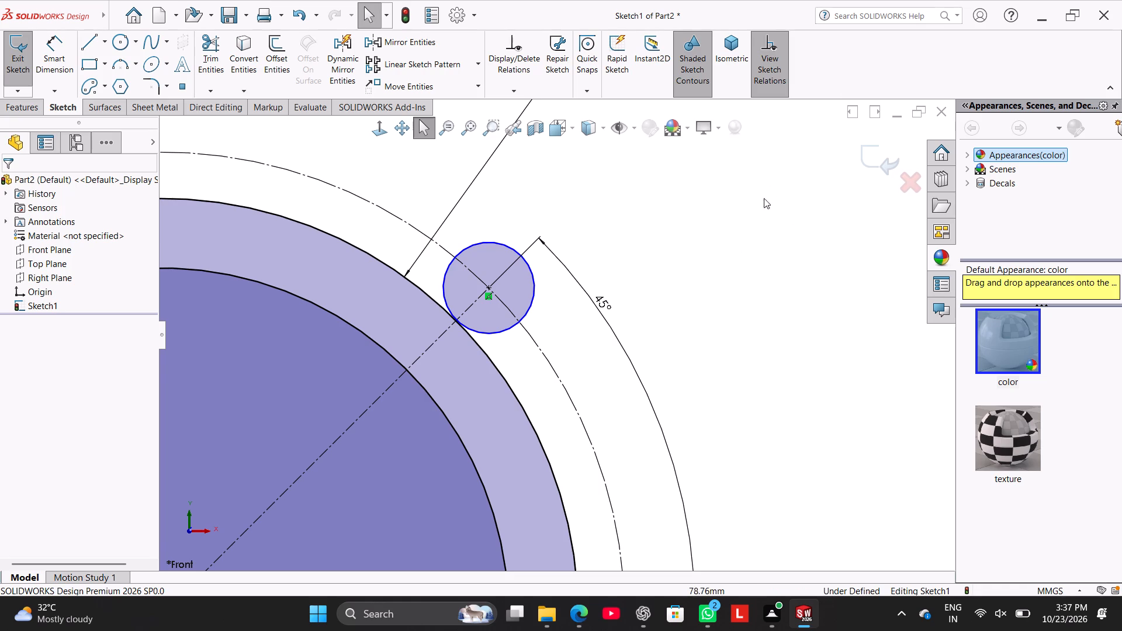
pyautogui.click(122, 46)
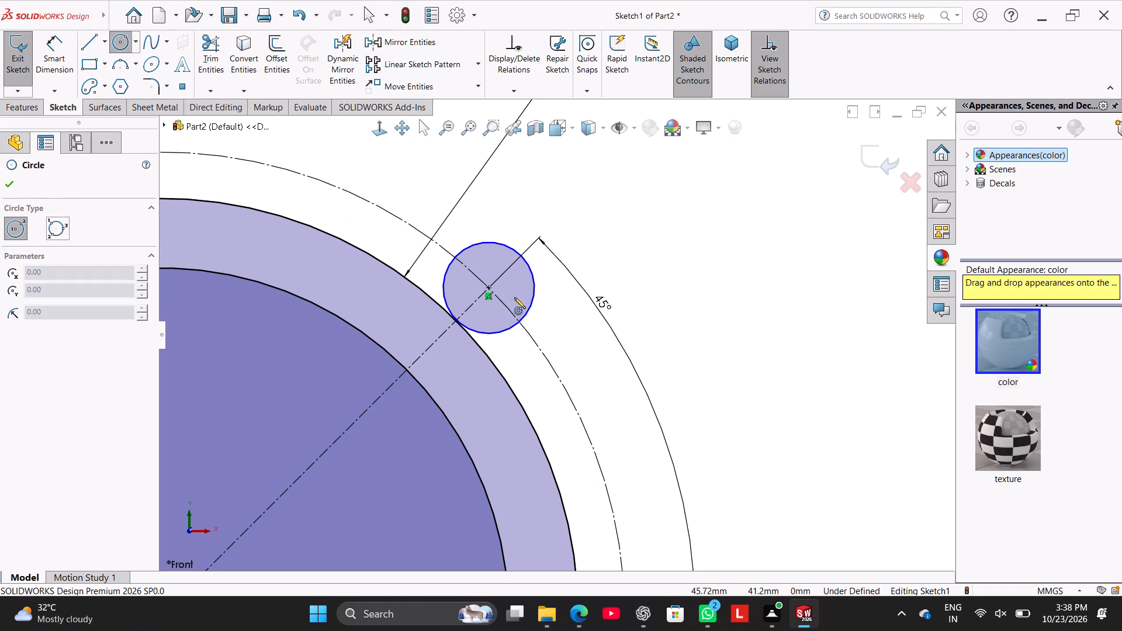
pyautogui.click(491, 287)
pyautogui.click(512, 310)
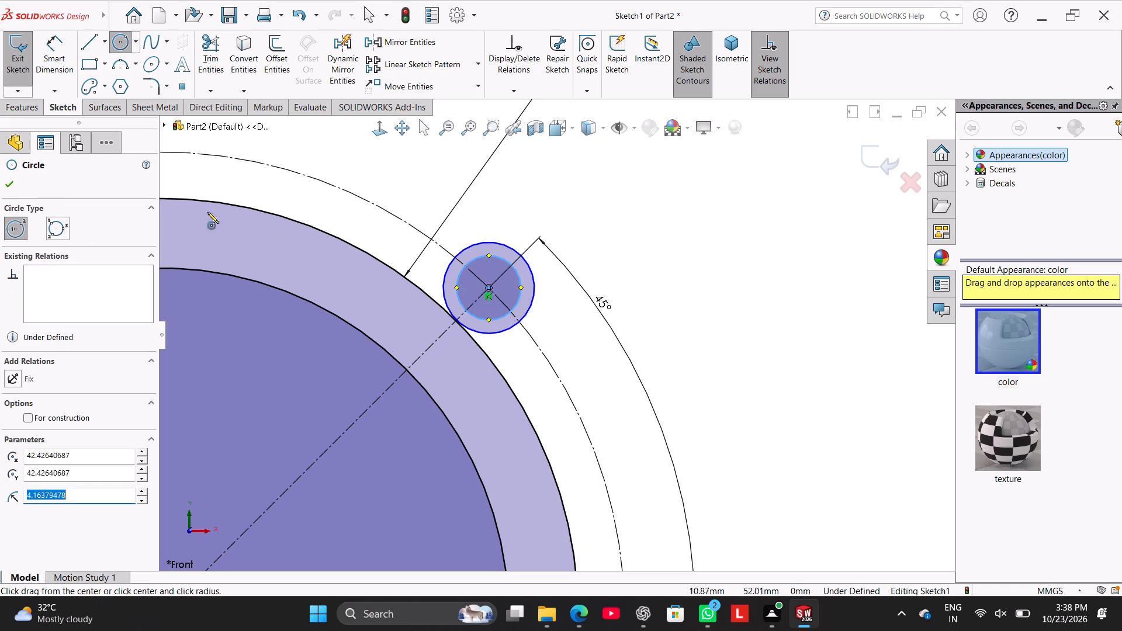
# Dimension the larger circle at the centerline's endpoint with a diameter of 12*2 (24 mm).
pyautogui.click(61, 56)
pyautogui.click(483, 242)
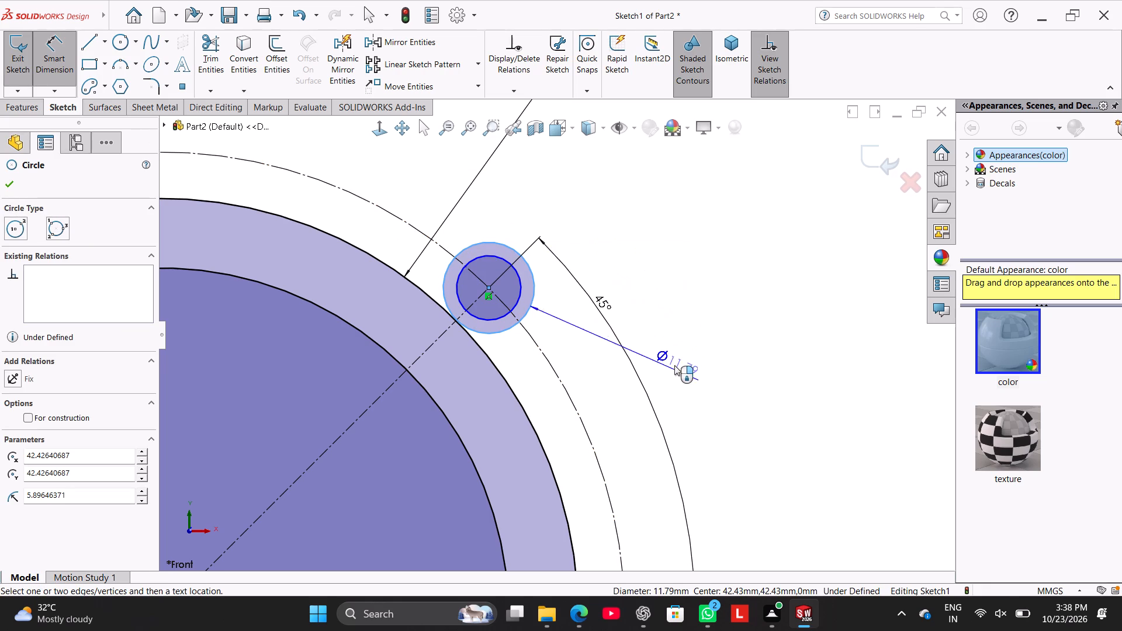
pyautogui.click(680, 354)
pyautogui.write('12*2')
pyautogui.press('Return')
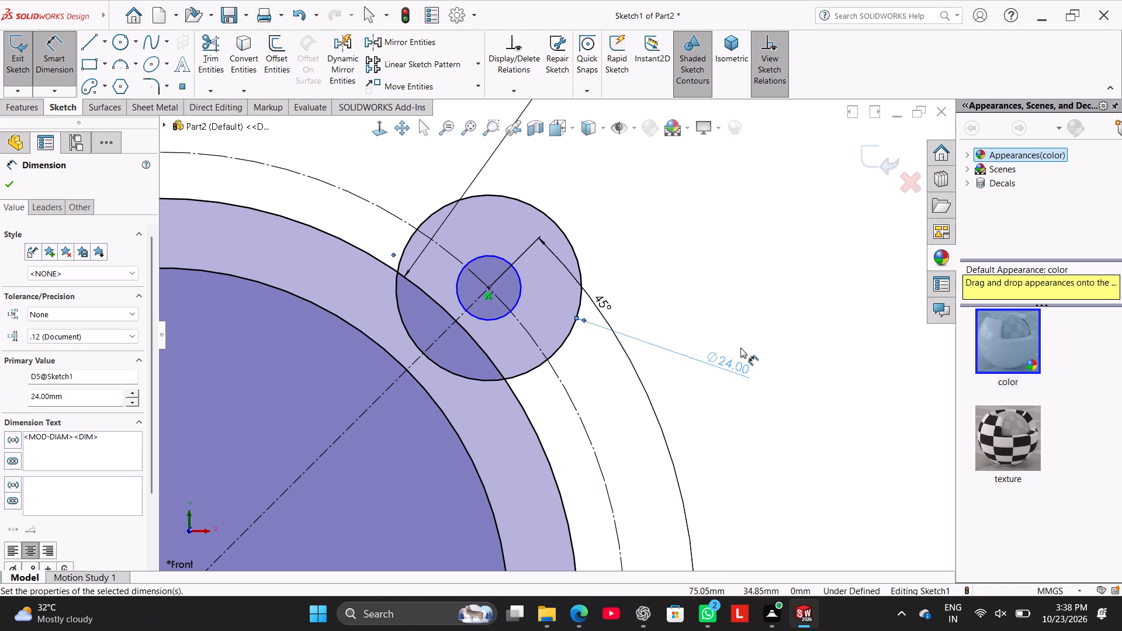
# Switch the 24 mm diameter dimension to display as a radius.
pyautogui.click(735, 360)
pyautogui.rightClick(729, 363)
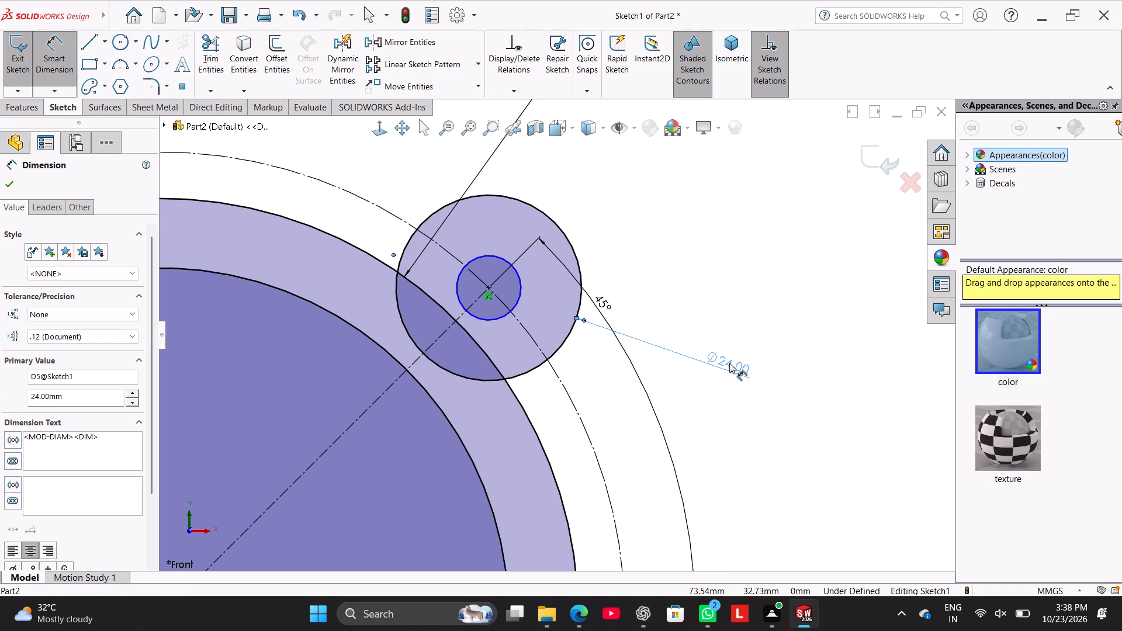
pyautogui.click(747, 331)
pyautogui.click(691, 268)
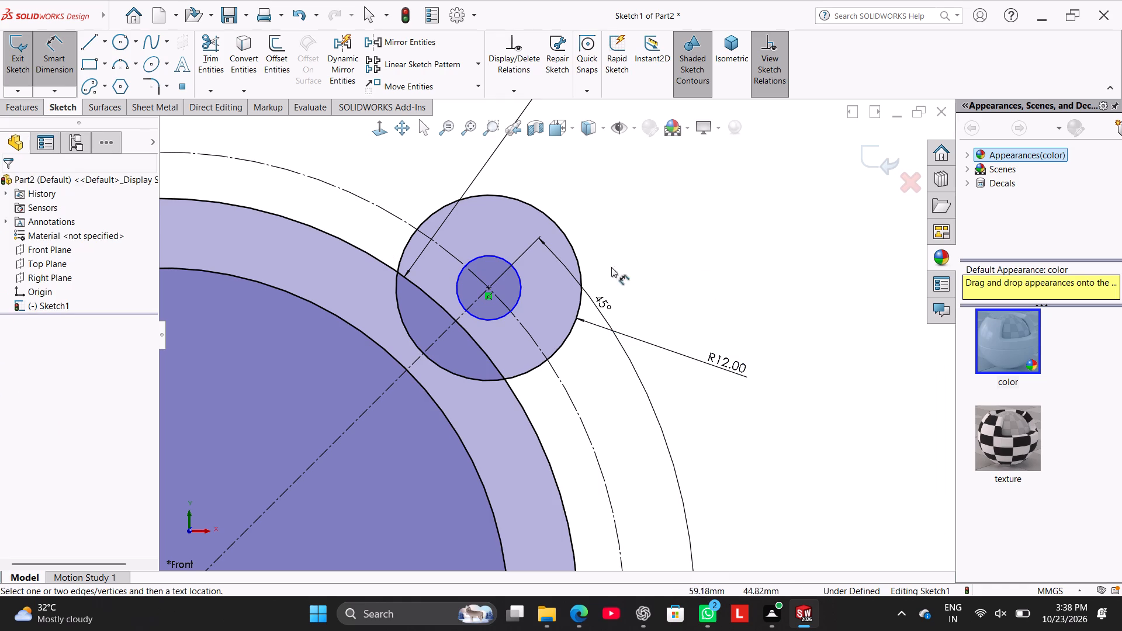
# Dimension the inner circle at the centerline's outer endpoint with a diameter of 5*2 (10 mm).
pyautogui.rightClick(517, 273)
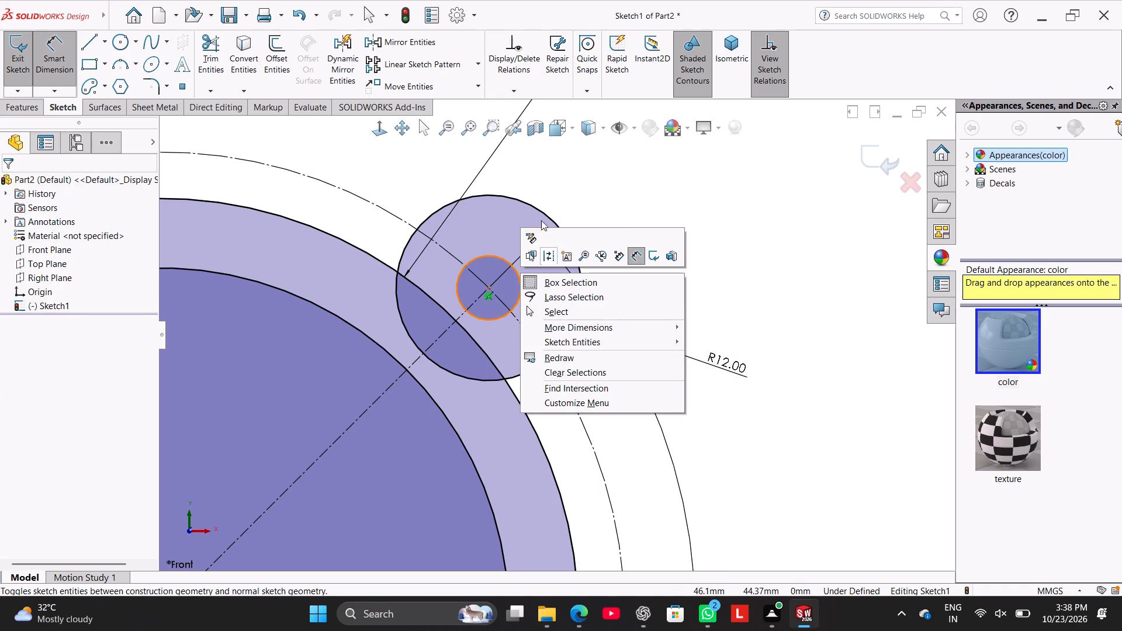
pyautogui.click(556, 189)
pyautogui.moveTo(482, 256); pyautogui.dragTo(483, 251, button='right')
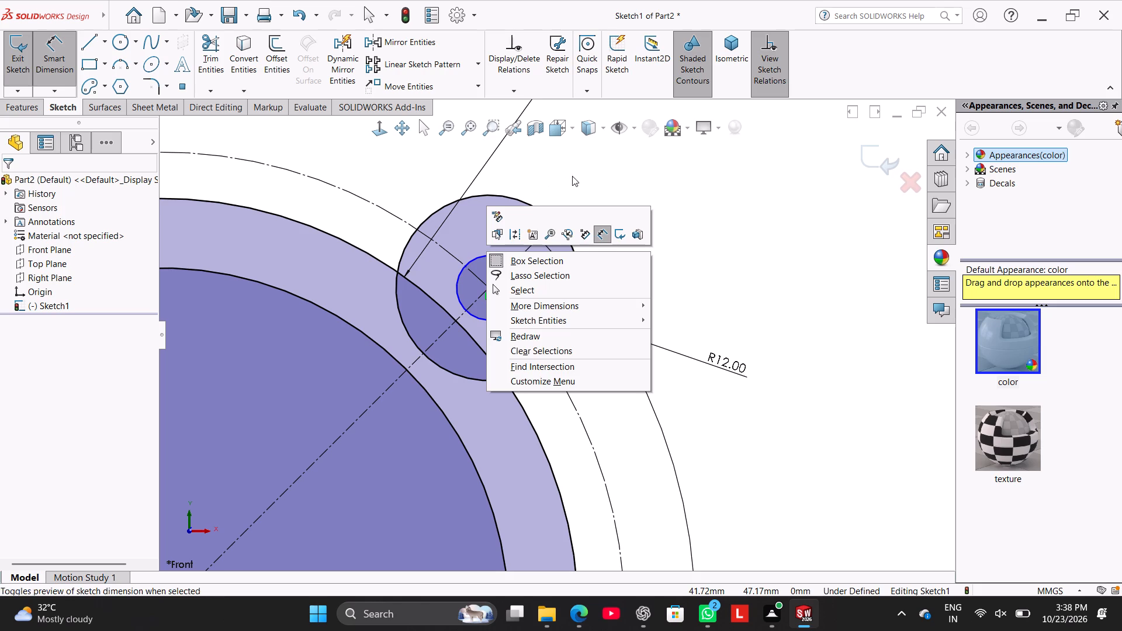
pyautogui.click(552, 185)
pyautogui.click(522, 289)
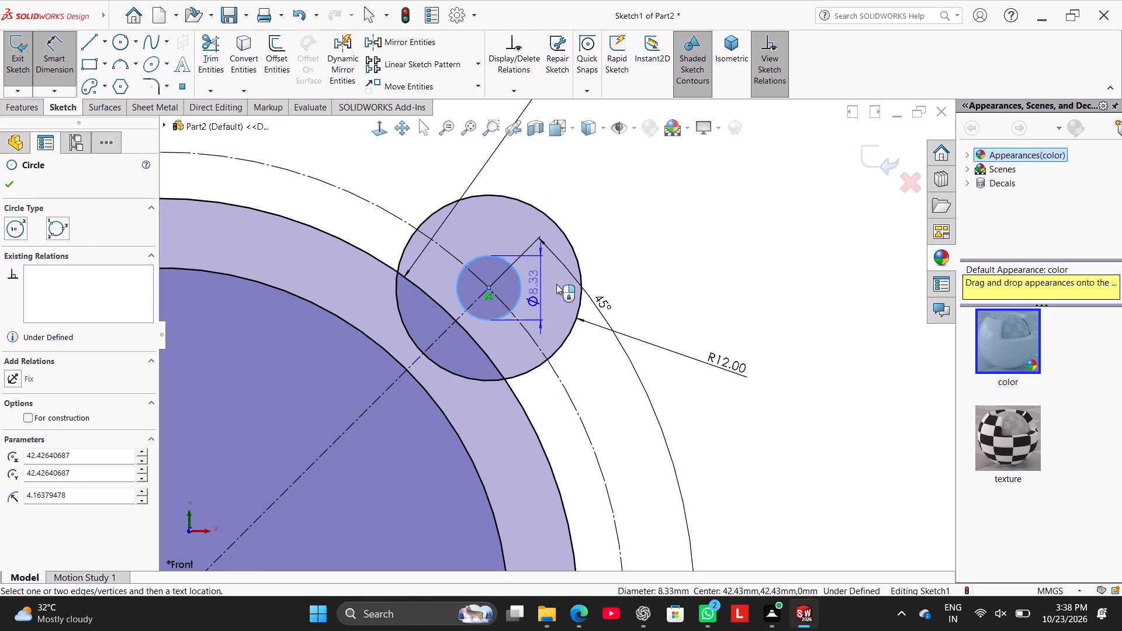
pyautogui.click(591, 186)
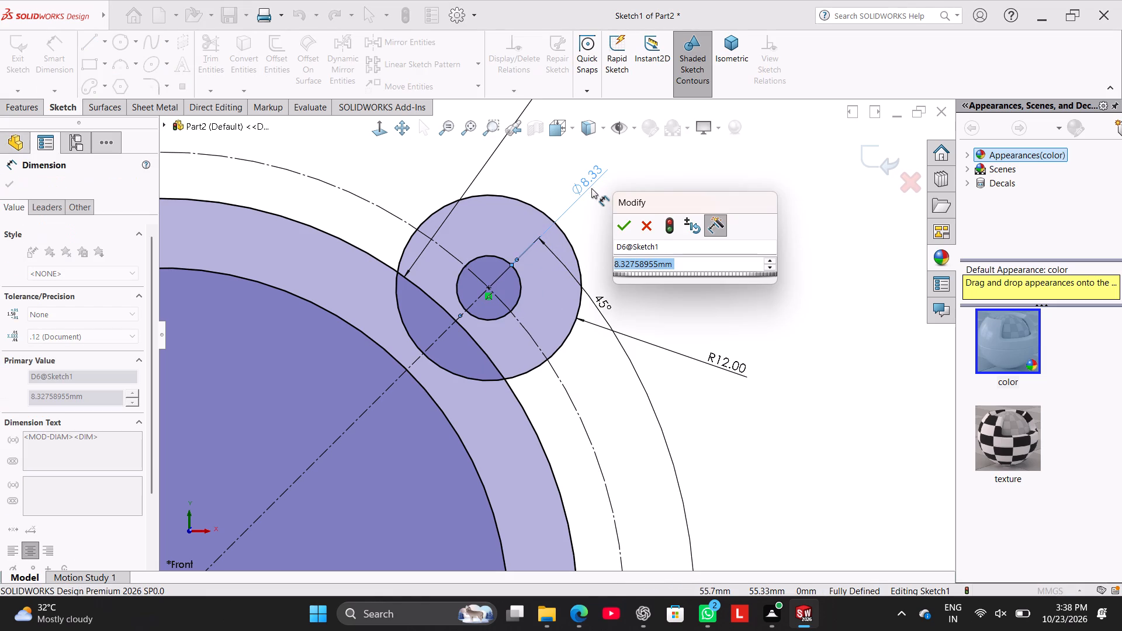
pyautogui.write('5*2')
pyautogui.press('Return')
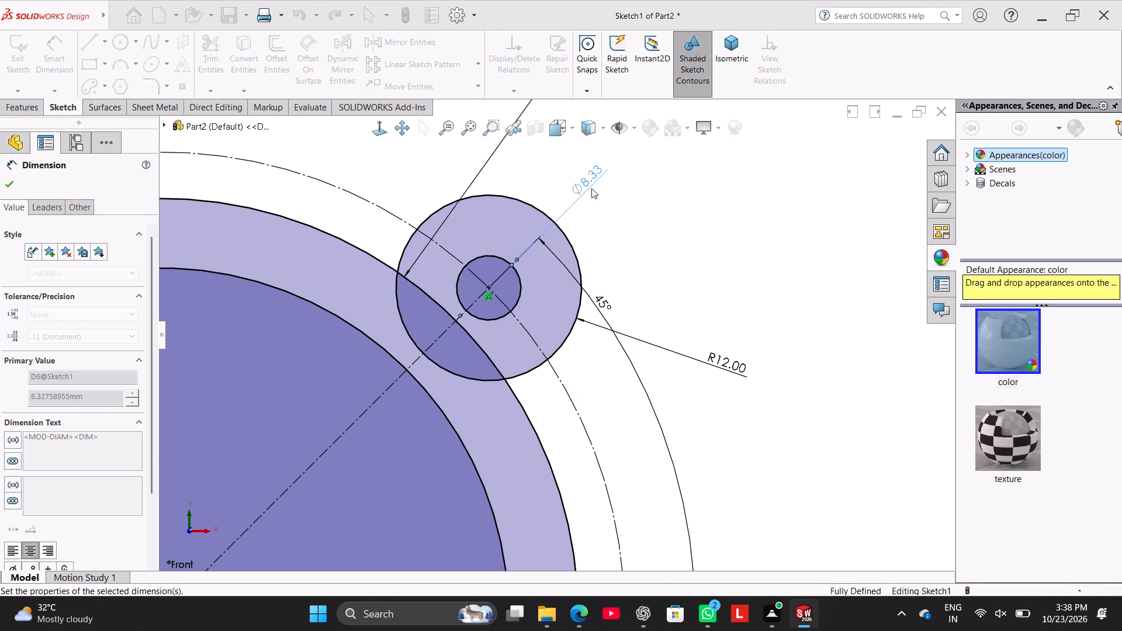
# Switch the inner circle's 10 mm diameter dimension to display as a radius.
pyautogui.rightClick(591, 188)
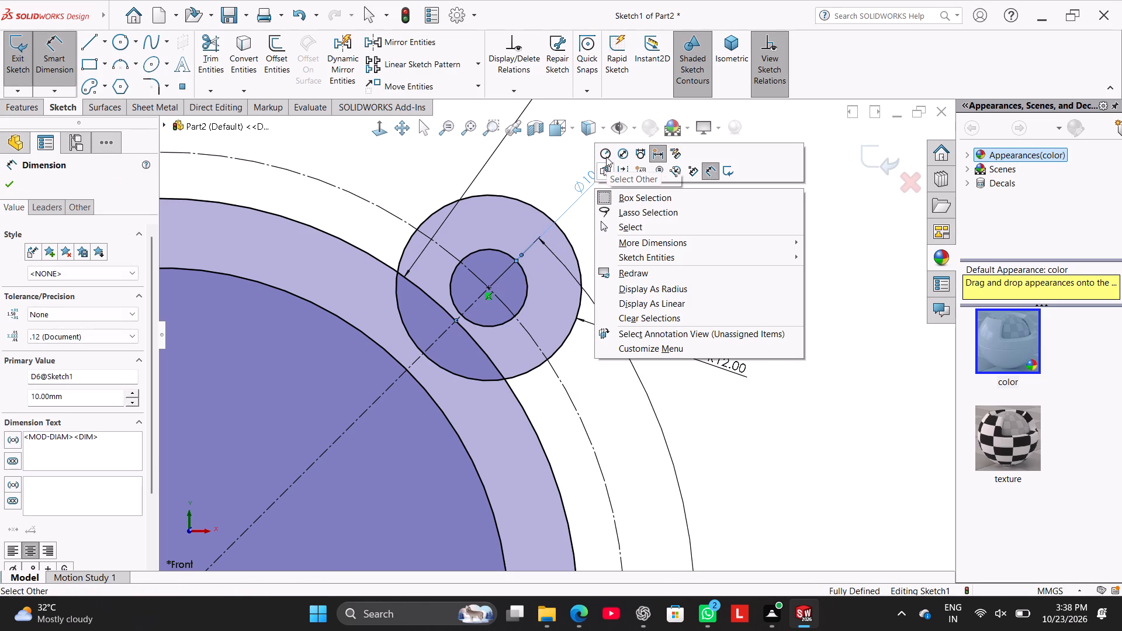
pyautogui.click(608, 154)
pyautogui.rightClick(638, 208)
pyautogui.click(688, 247)
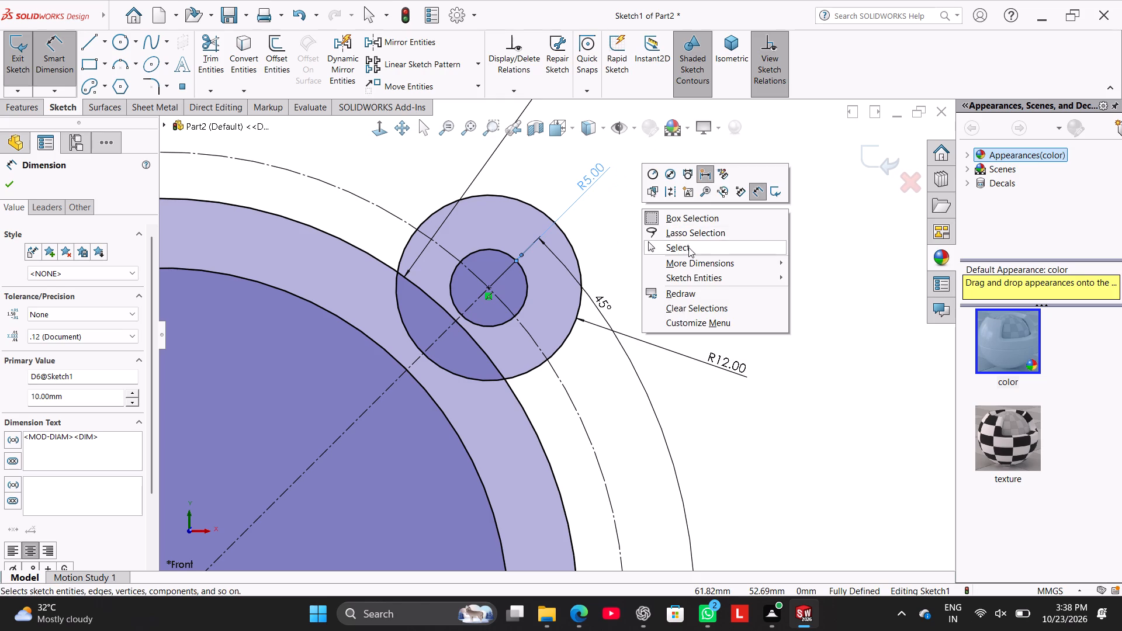
pyautogui.scroll(4, 614, 304)
pyautogui.click(654, 241)
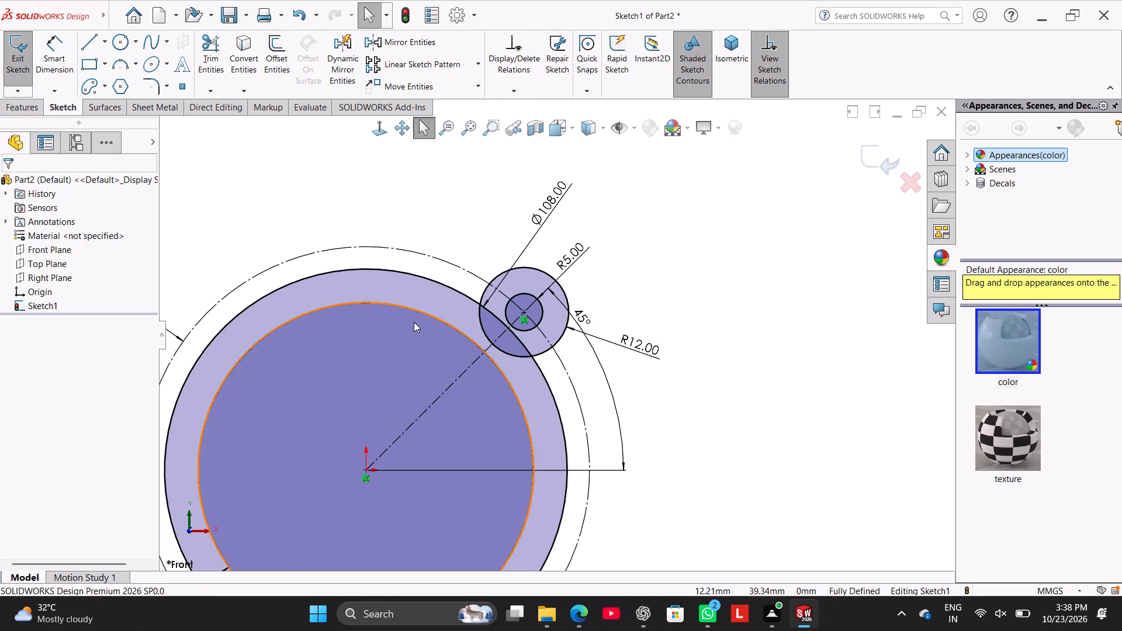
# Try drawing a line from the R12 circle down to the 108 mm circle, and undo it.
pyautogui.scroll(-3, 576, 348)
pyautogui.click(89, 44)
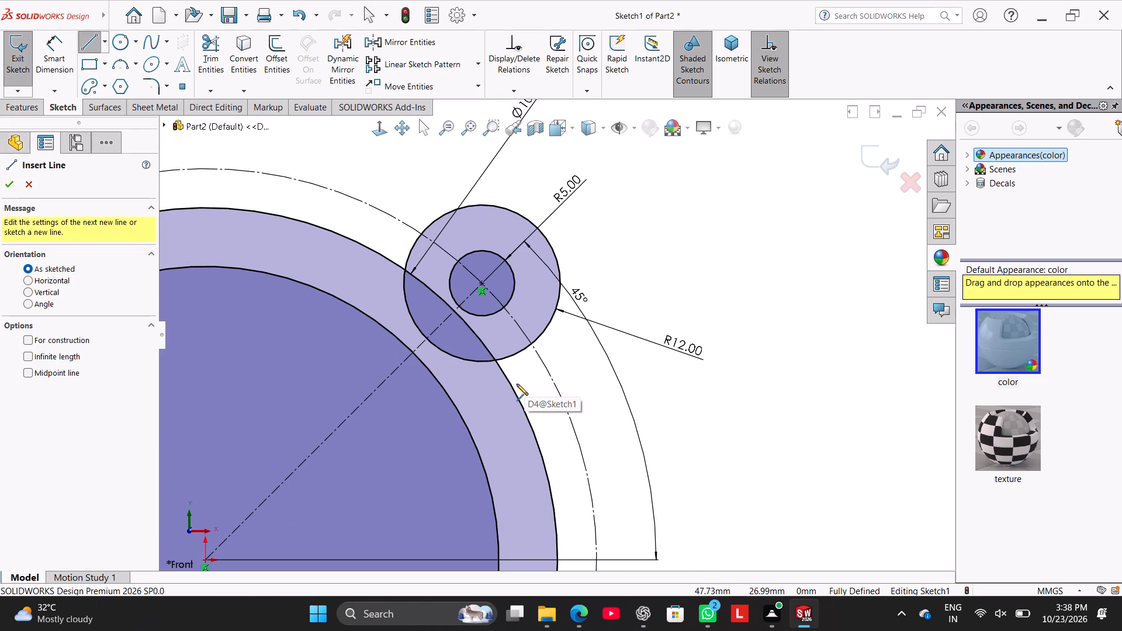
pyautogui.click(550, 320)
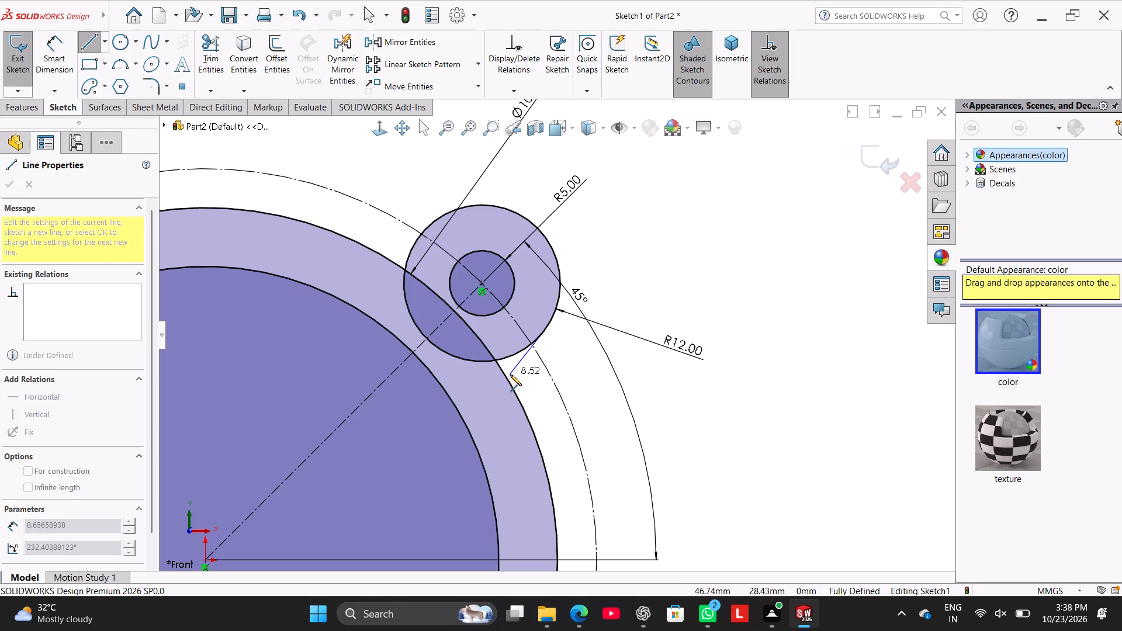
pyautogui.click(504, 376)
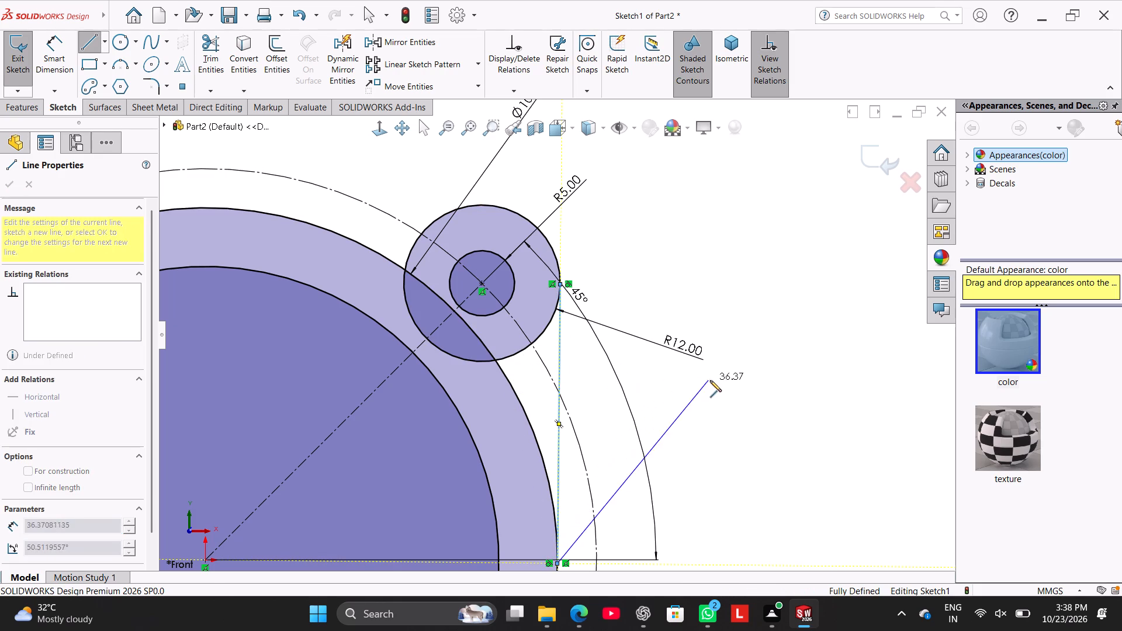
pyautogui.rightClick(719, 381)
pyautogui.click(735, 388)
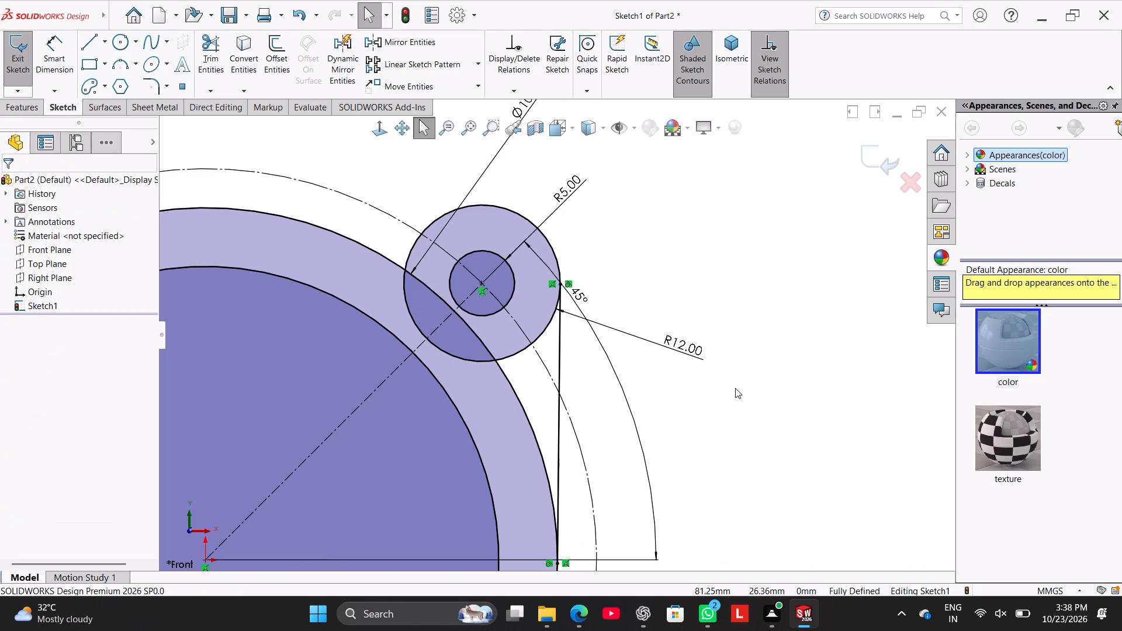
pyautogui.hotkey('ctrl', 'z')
# Sketch a slanted line about 7.8 mm long beside the R12 circle, crossing the 120 mm construction circle below the lug.
pyautogui.click(85, 44)
pyautogui.scroll(-4, 399, 323)
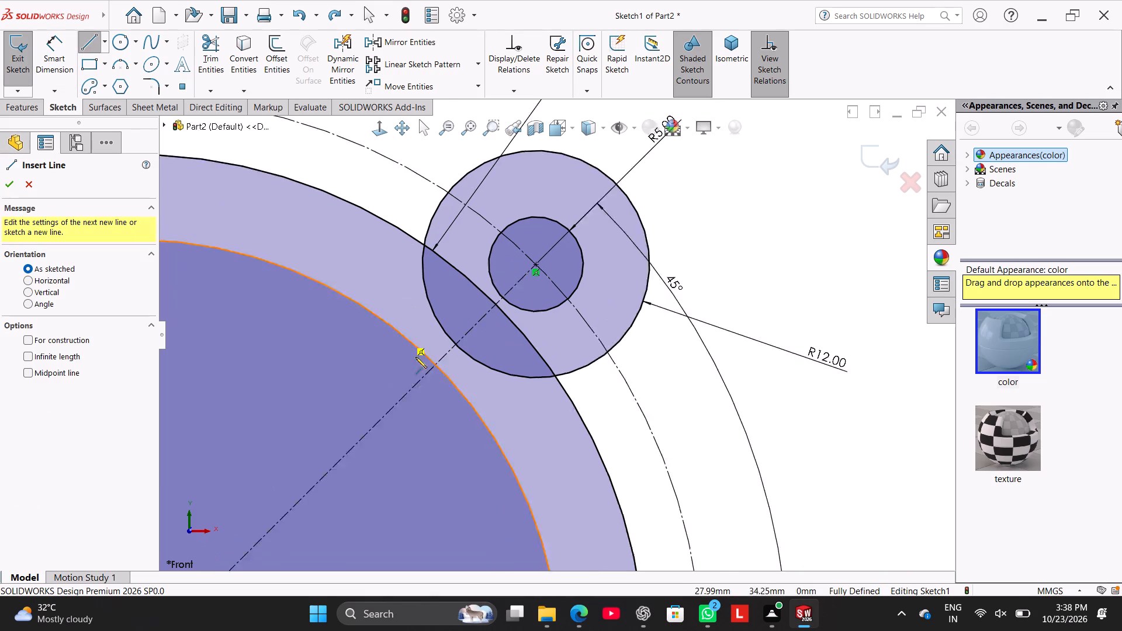
pyautogui.click(680, 419)
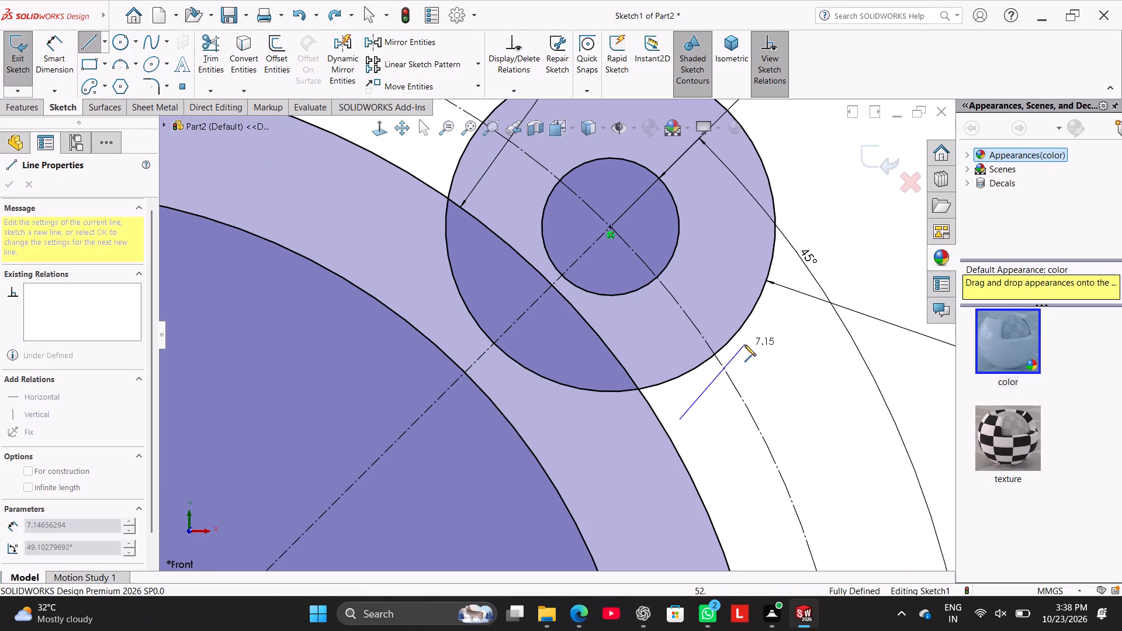
pyautogui.click(751, 339)
pyautogui.scroll(5, 689, 340)
pyautogui.rightClick(746, 279)
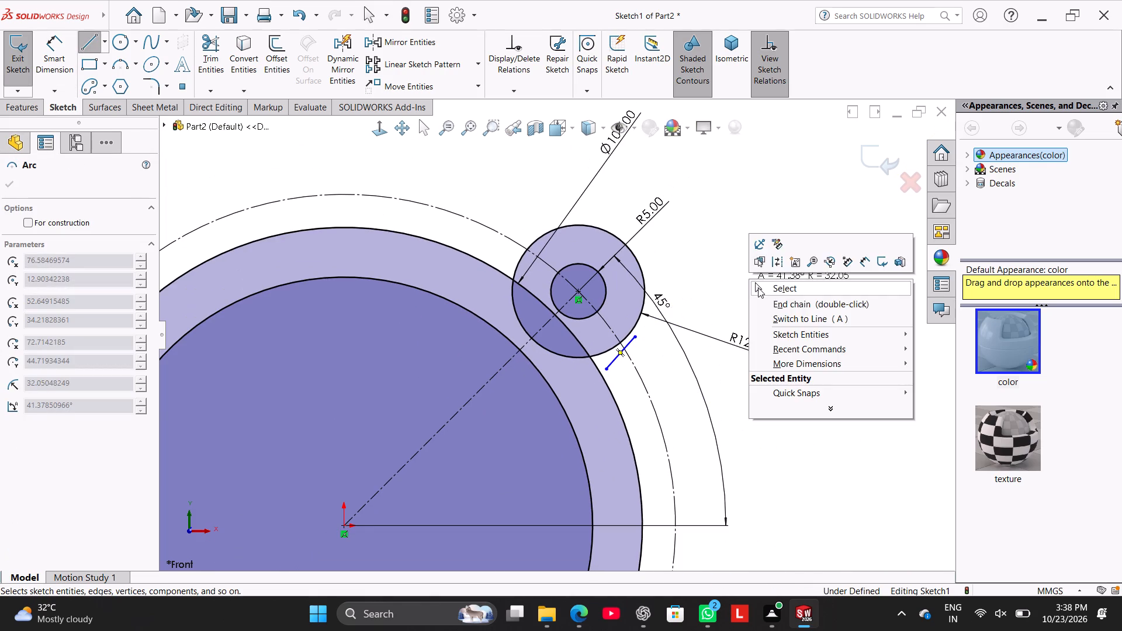
pyautogui.click(758, 287)
# Make the short slanted line tangent to the R12 circle.
pyautogui.scroll(-4, 612, 353)
pyautogui.keyDown('ctrl'); pyautogui.click(609, 353); pyautogui.keyUp('ctrl')
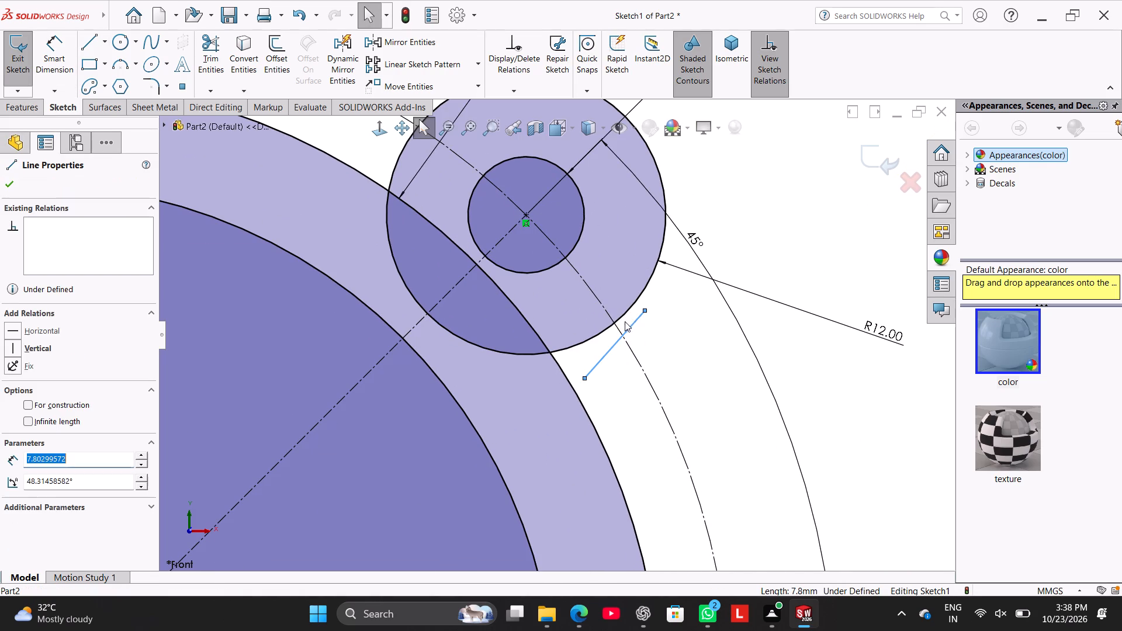
pyautogui.keyDown('ctrl'); pyautogui.click(630, 311); pyautogui.keyUp('ctrl')
pyautogui.click(29, 389)
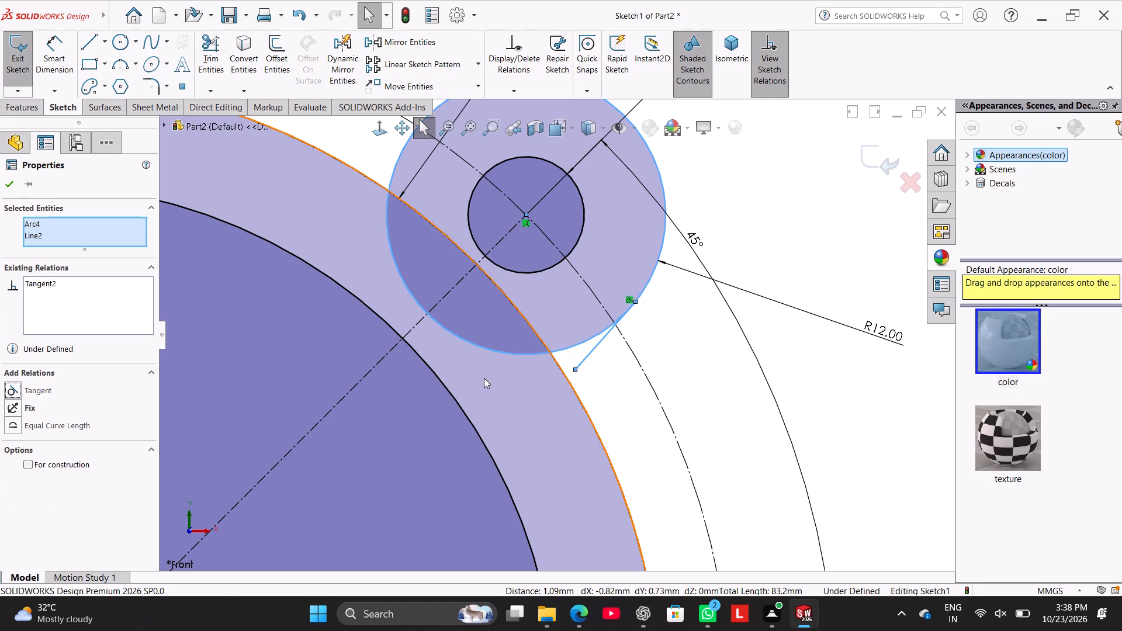
pyautogui.click(774, 349)
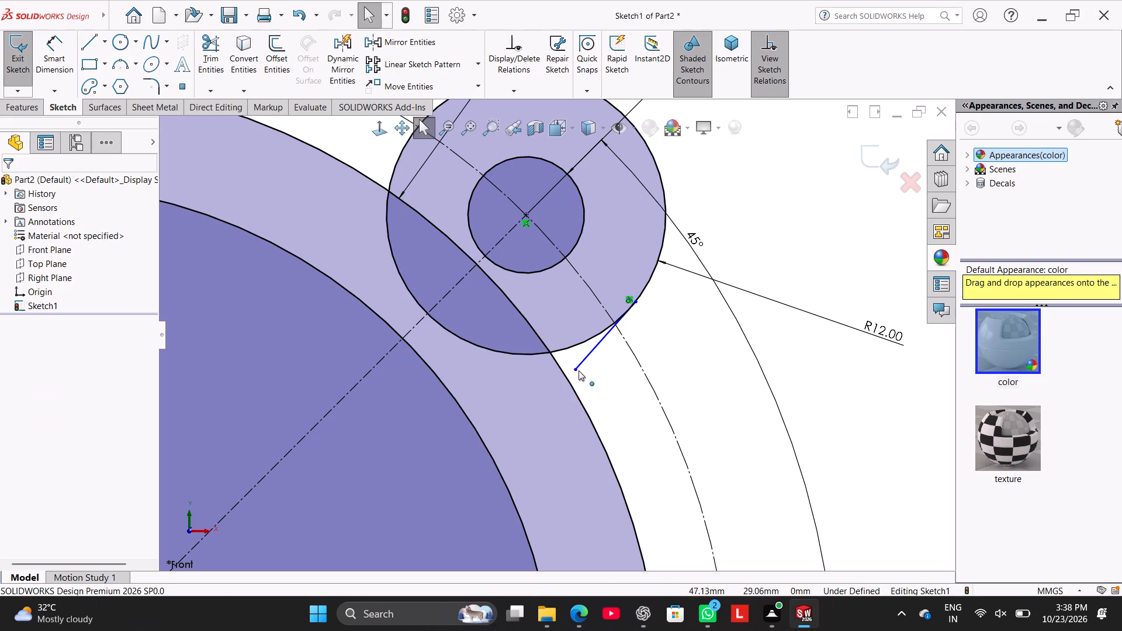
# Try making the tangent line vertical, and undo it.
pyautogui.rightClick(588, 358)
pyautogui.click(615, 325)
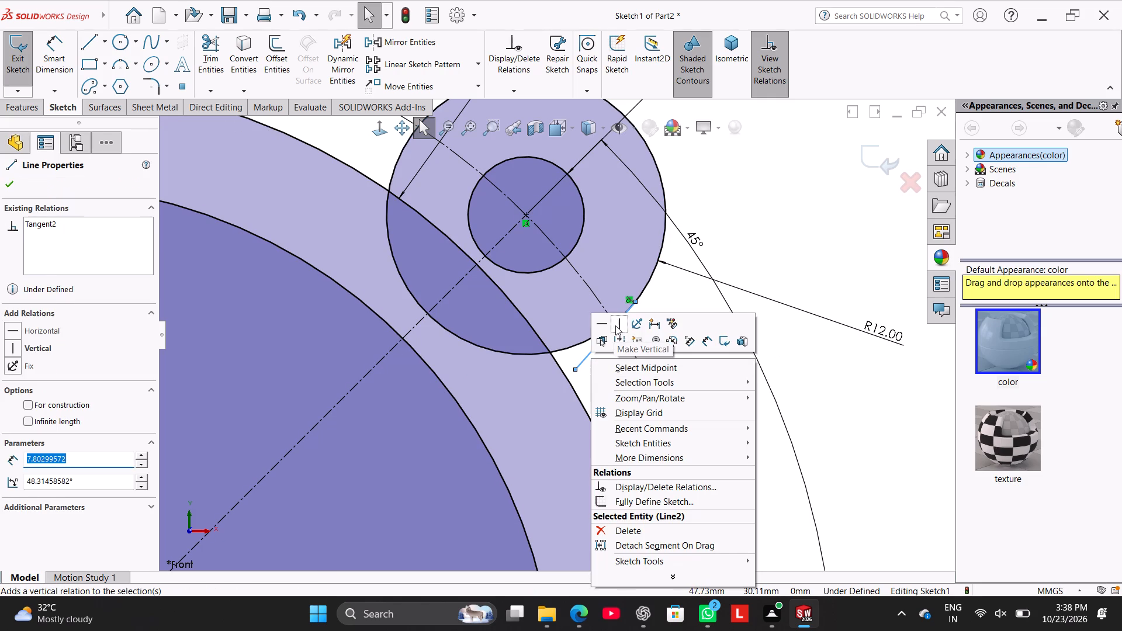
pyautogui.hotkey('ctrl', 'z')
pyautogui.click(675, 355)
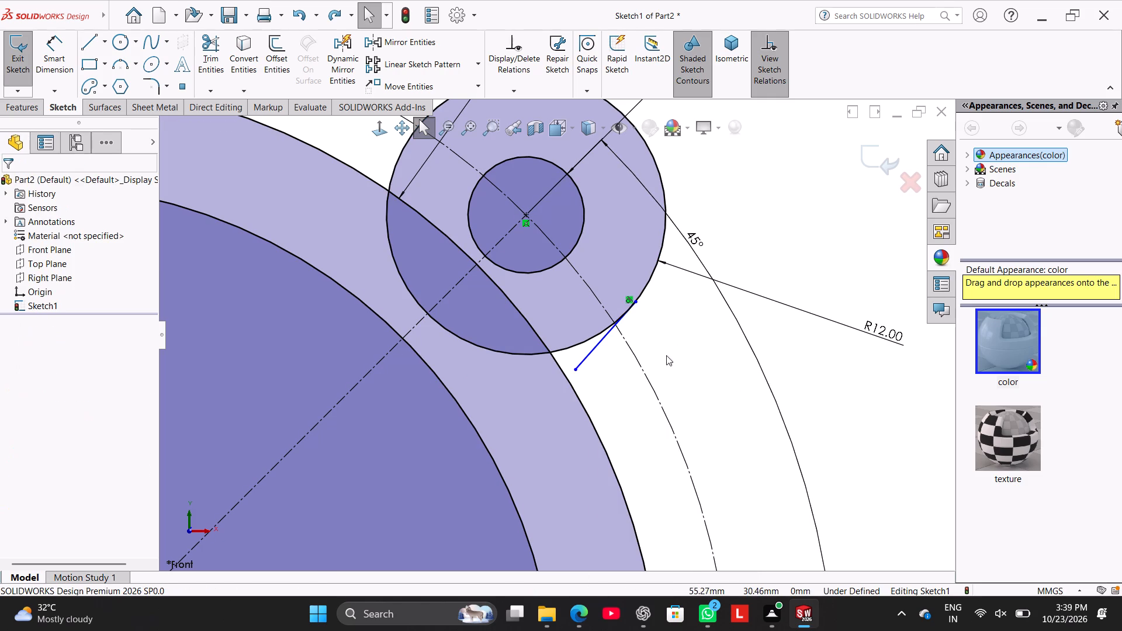
# Attach the tangent line's lower endpoint to the 108 mm circle.
pyautogui.moveTo(574, 370); pyautogui.dragTo(570, 375)
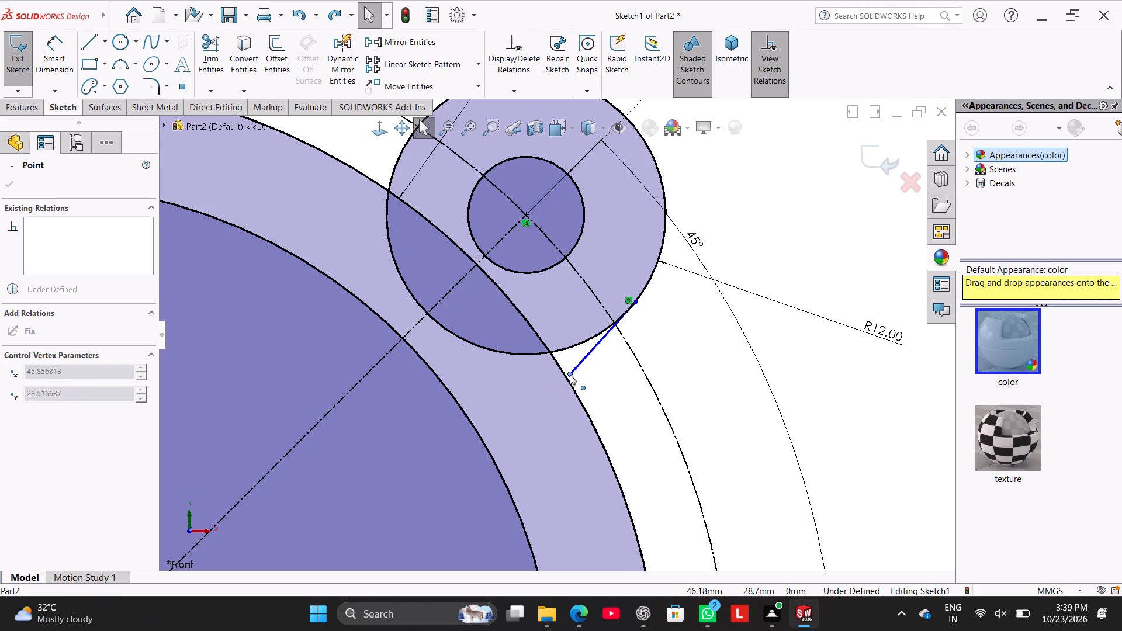
pyautogui.moveTo(570, 375); pyautogui.dragTo(567, 375)
pyautogui.click(748, 217)
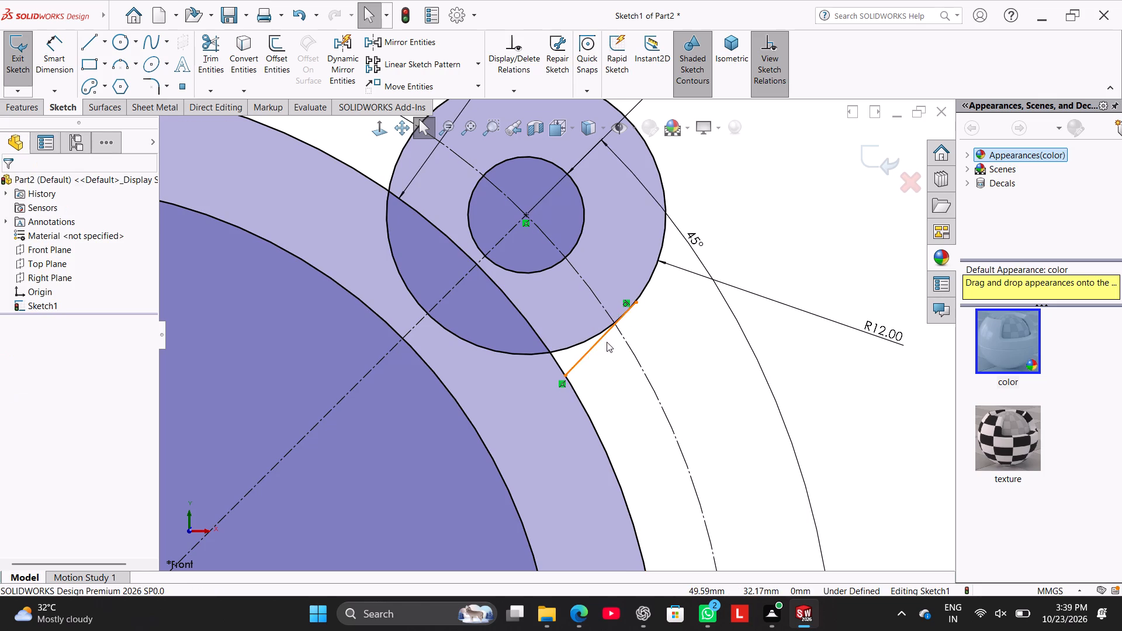
# Make the tangent line parallel to the 45° centerline.
pyautogui.keyDown('ctrl'); pyautogui.click(590, 350); pyautogui.keyUp('ctrl')
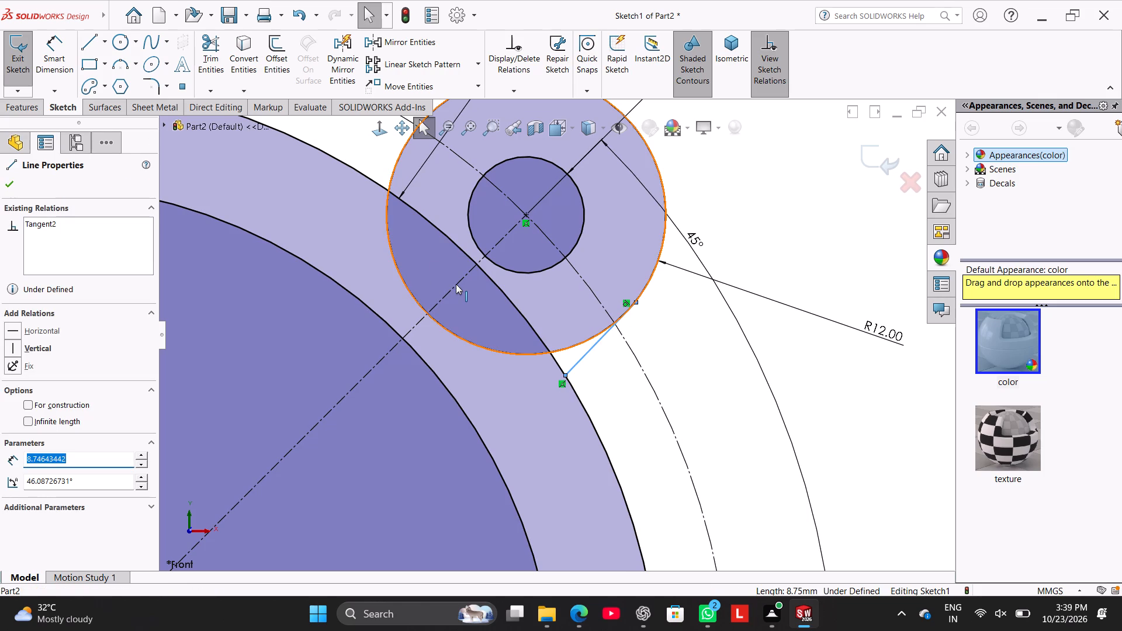
pyautogui.keyDown('ctrl'); pyautogui.click(456, 284); pyautogui.keyUp('ctrl')
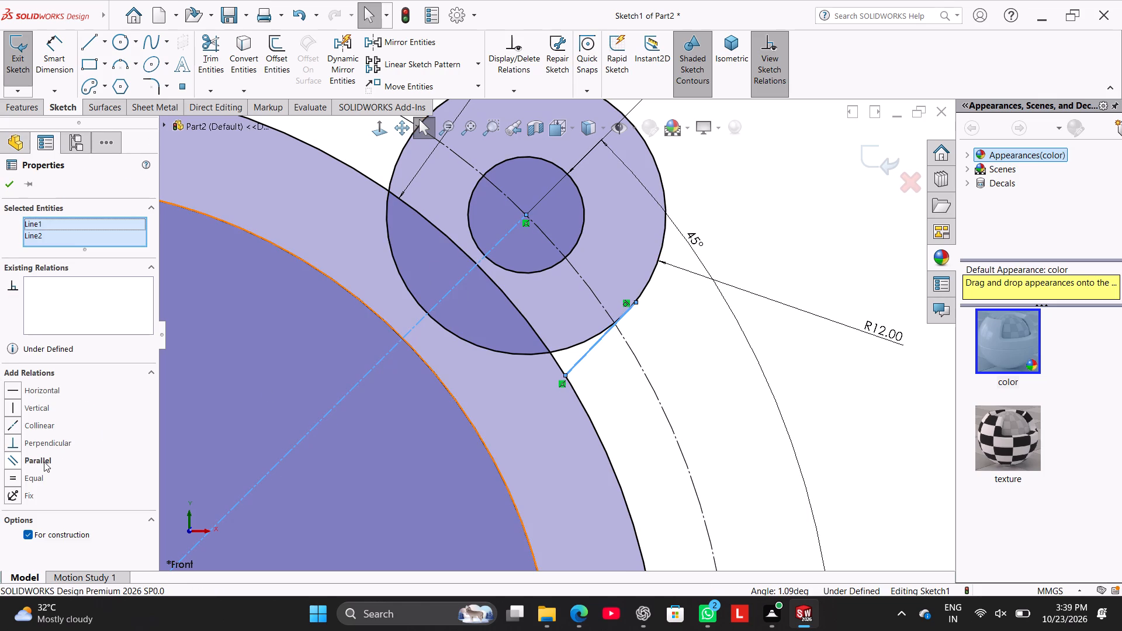
pyautogui.click(44, 462)
pyautogui.click(721, 335)
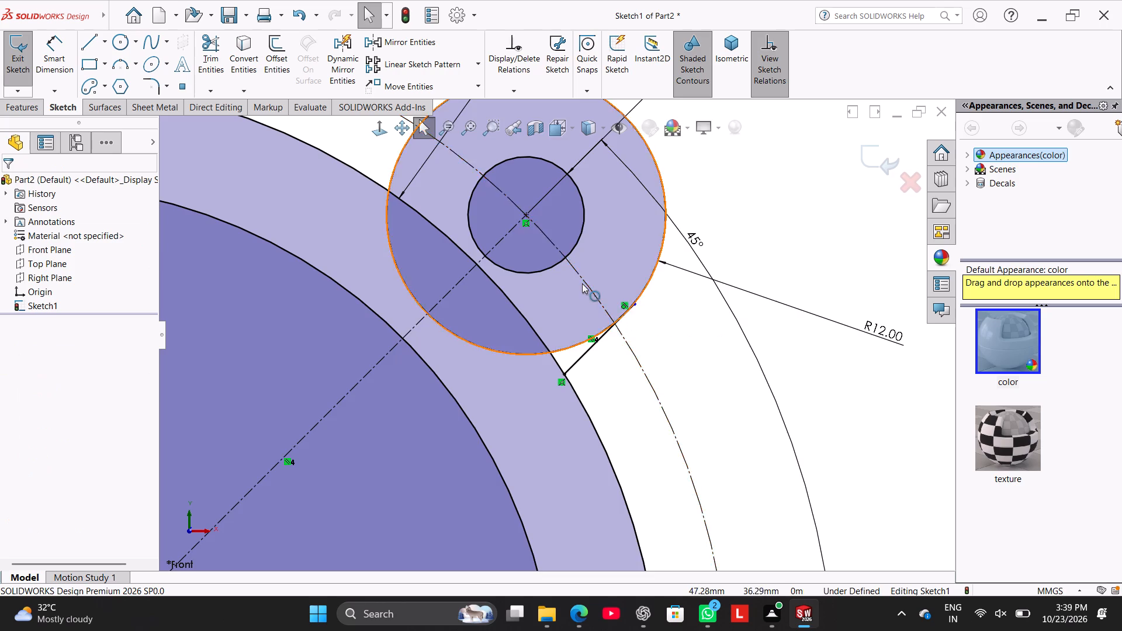
# Extend the tangent line's upper endpoint beyond its point of contact with the R12 circle.
pyautogui.scroll(-7, 582, 283)
pyautogui.moveTo(749, 393); pyautogui.dragTo(718, 422)
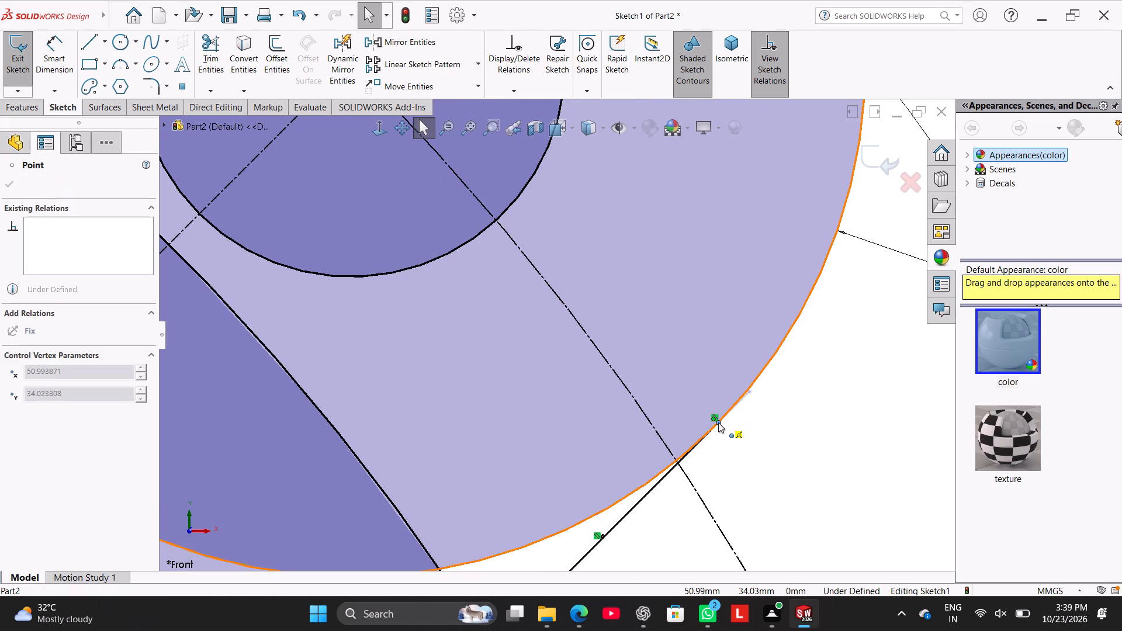
pyautogui.moveTo(718, 422); pyautogui.dragTo(832, 318)
pyautogui.click(826, 362)
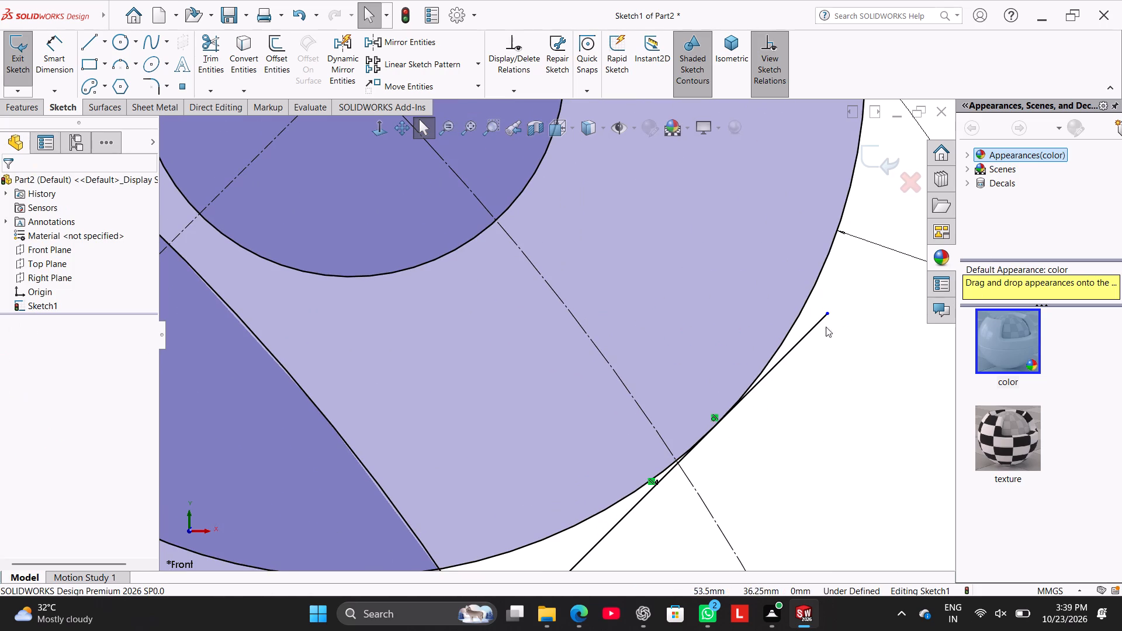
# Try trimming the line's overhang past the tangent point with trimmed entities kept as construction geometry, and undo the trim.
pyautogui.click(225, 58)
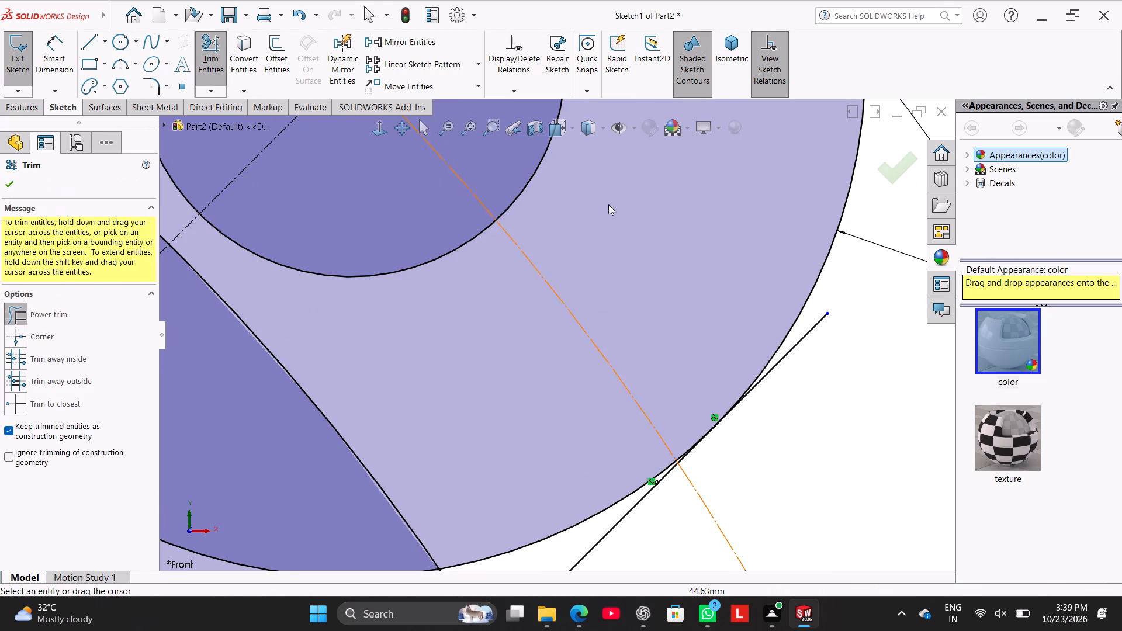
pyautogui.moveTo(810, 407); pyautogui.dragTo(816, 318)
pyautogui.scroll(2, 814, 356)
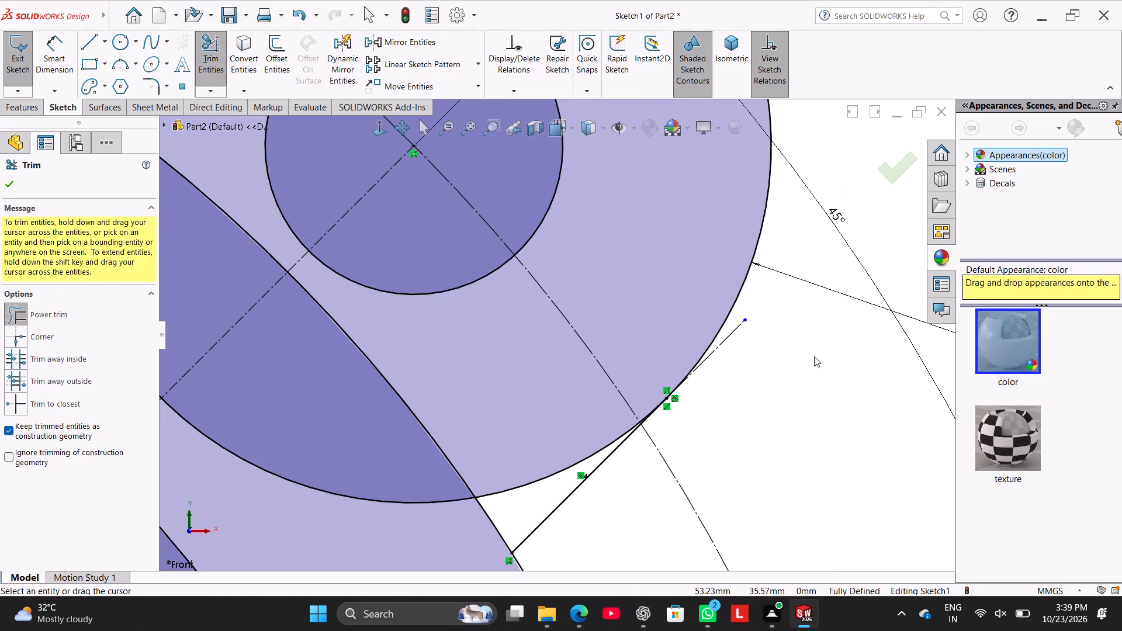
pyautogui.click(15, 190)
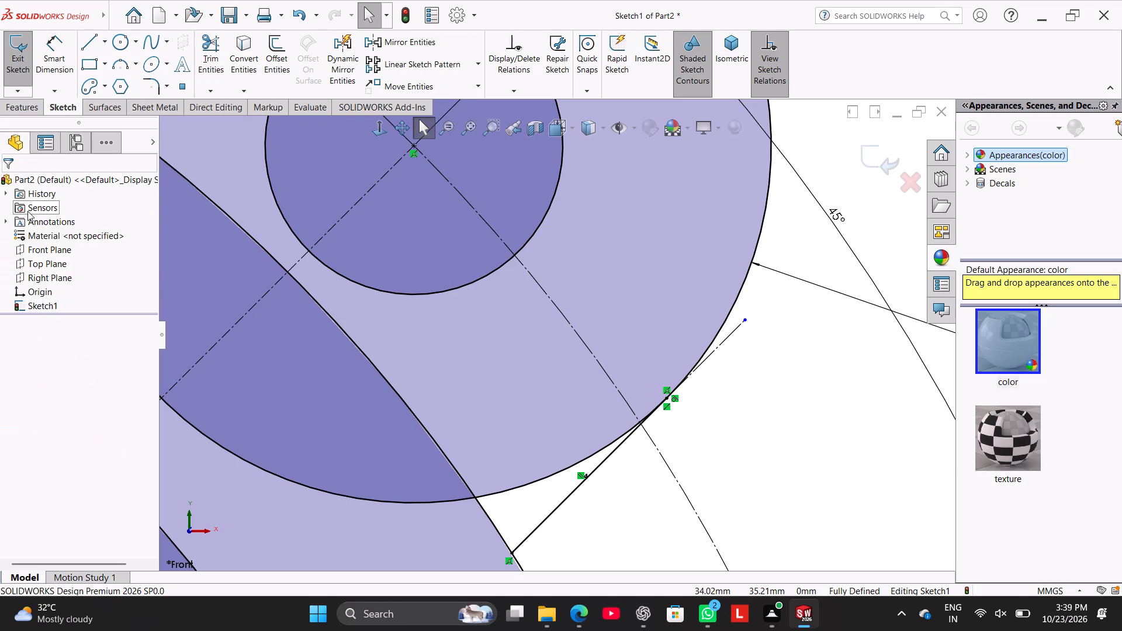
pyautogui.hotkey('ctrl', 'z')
# Turn off keeping trimmed entities as construction geometry for the Trim command.
pyautogui.click(206, 50)
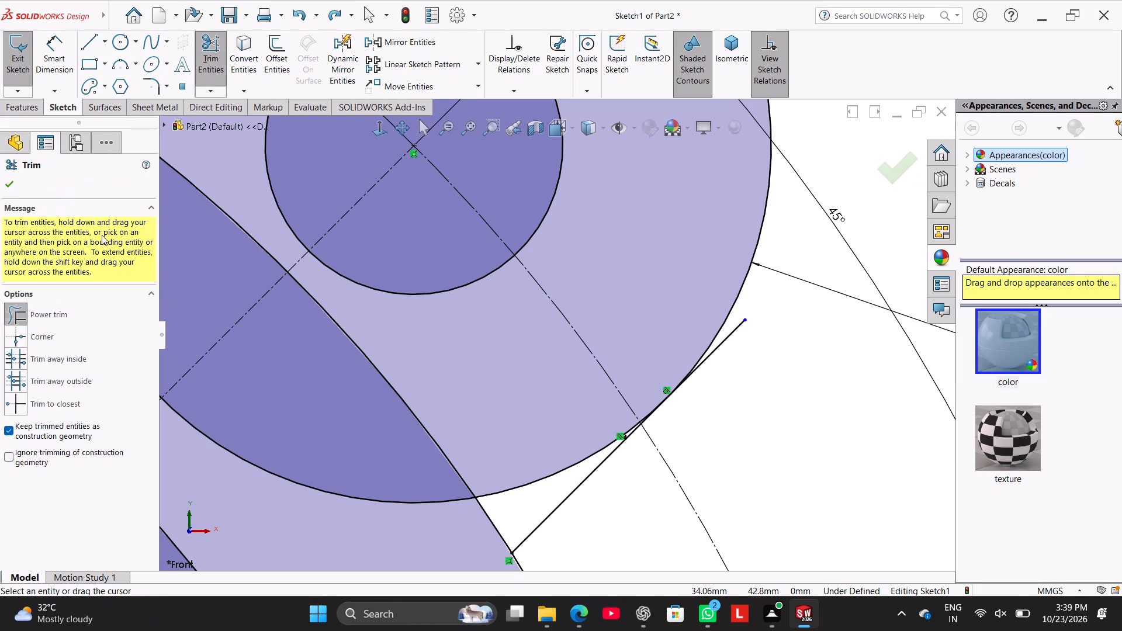
pyautogui.click(42, 436)
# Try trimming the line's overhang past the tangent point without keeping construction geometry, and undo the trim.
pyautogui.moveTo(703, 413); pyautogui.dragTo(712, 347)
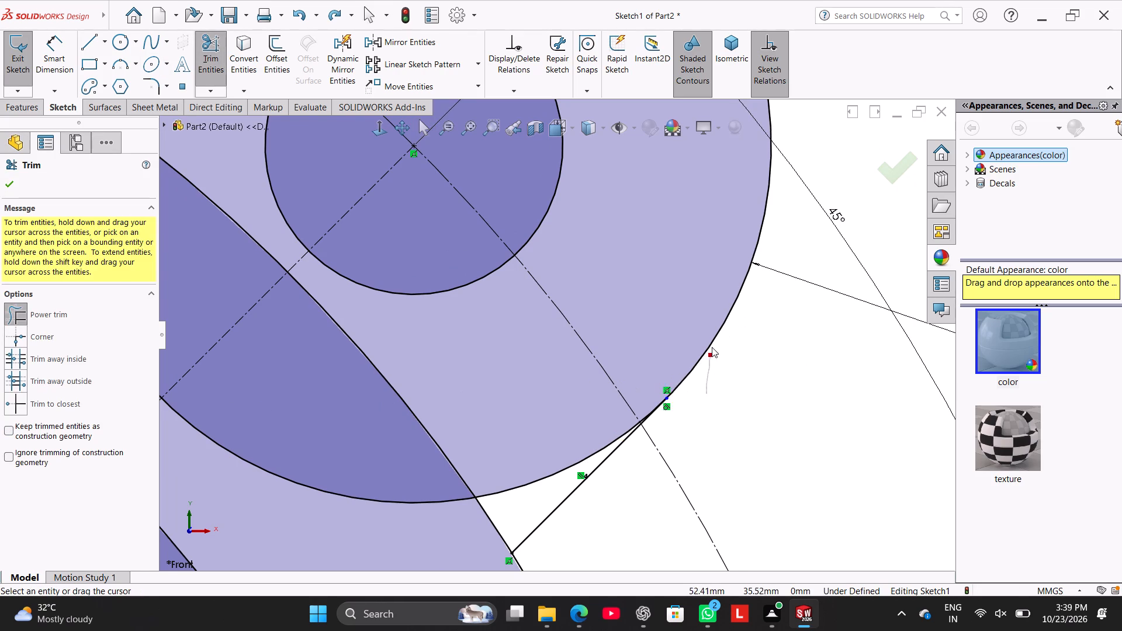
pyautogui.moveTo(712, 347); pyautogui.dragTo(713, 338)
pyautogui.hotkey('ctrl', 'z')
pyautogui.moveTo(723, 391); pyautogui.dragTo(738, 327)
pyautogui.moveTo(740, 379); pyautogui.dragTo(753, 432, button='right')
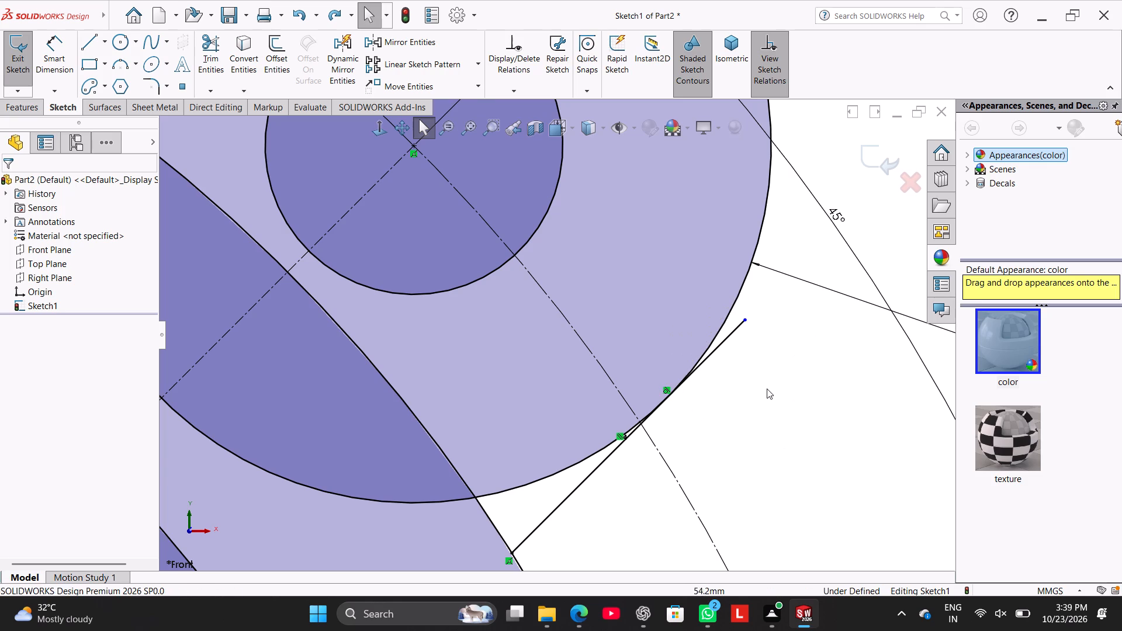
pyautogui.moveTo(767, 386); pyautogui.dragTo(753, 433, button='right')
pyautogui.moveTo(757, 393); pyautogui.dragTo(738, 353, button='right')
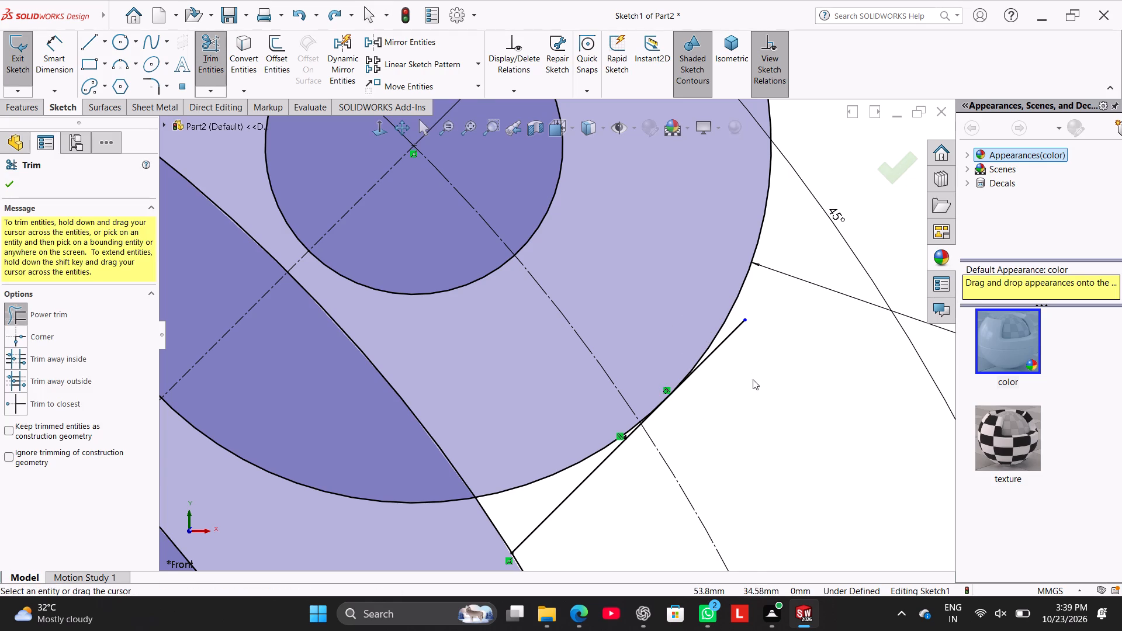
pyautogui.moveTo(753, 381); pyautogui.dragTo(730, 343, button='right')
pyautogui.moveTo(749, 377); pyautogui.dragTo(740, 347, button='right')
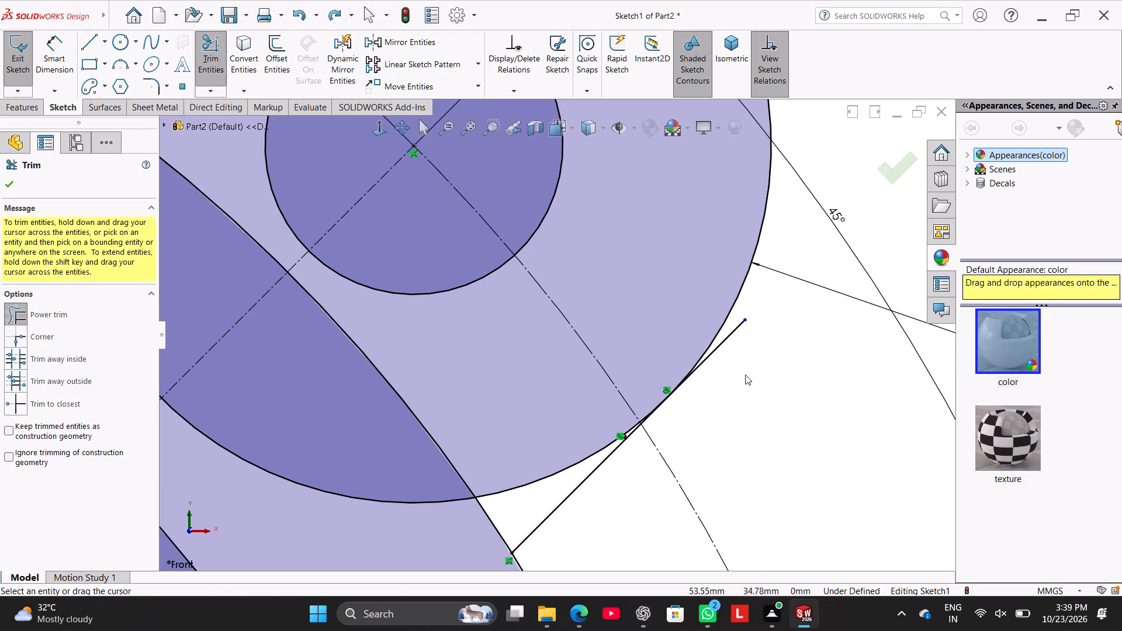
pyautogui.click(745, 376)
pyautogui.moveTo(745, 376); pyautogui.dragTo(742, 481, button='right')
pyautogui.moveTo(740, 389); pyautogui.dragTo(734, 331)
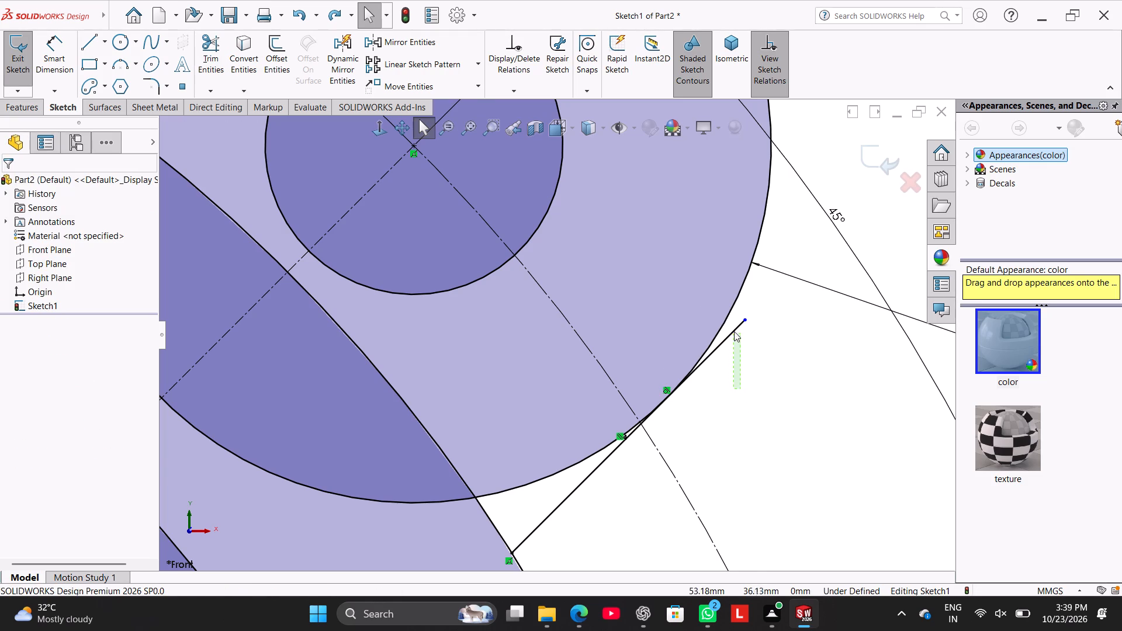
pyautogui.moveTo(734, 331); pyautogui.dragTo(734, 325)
# Trim the tangent line's overhang beyond its point of contact with the R12 circle.
pyautogui.moveTo(748, 360); pyautogui.dragTo(749, 429, button='right')
pyautogui.moveTo(744, 400); pyautogui.dragTo(735, 337)
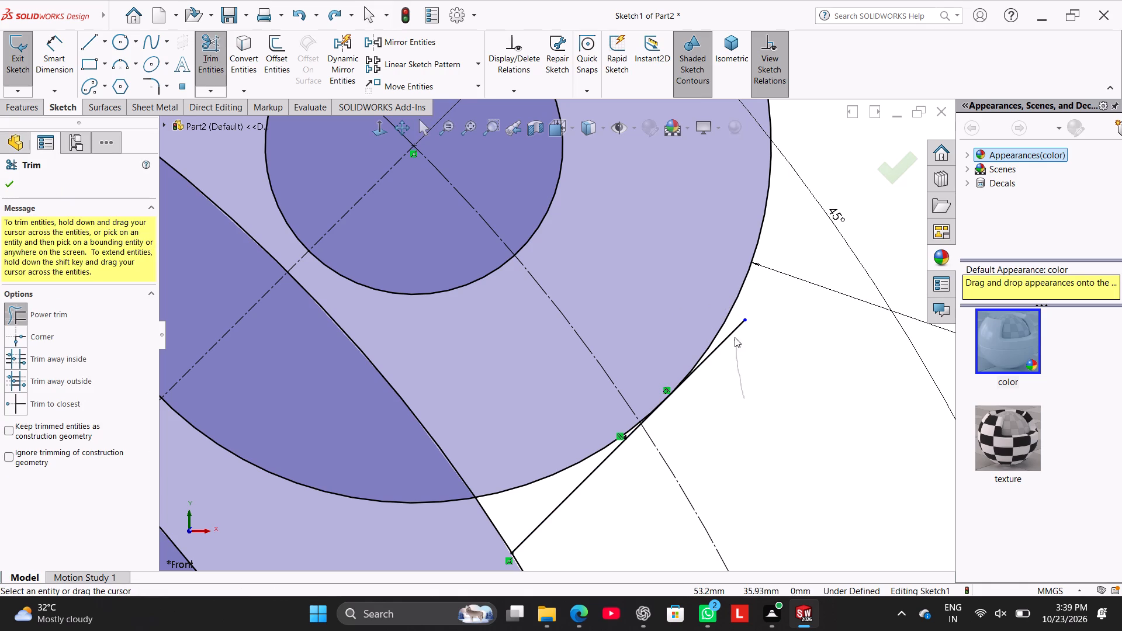
pyautogui.moveTo(735, 337); pyautogui.dragTo(733, 324)
pyautogui.scroll(6, 749, 395)
pyautogui.scroll(1, 389, 175)
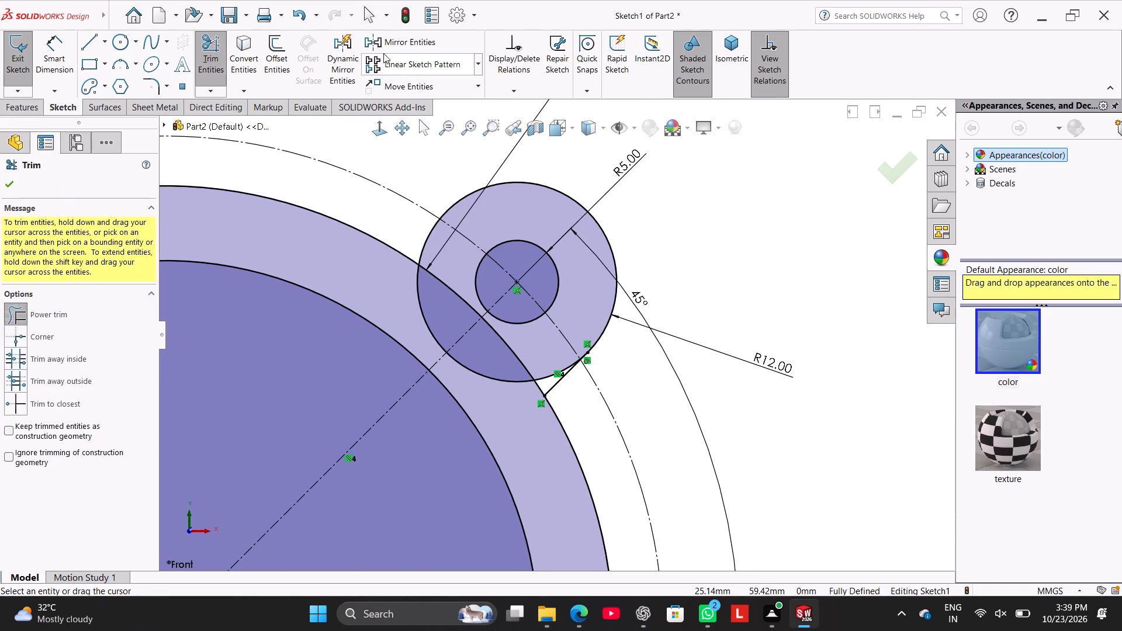
pyautogui.scroll(-3, 566, 419)
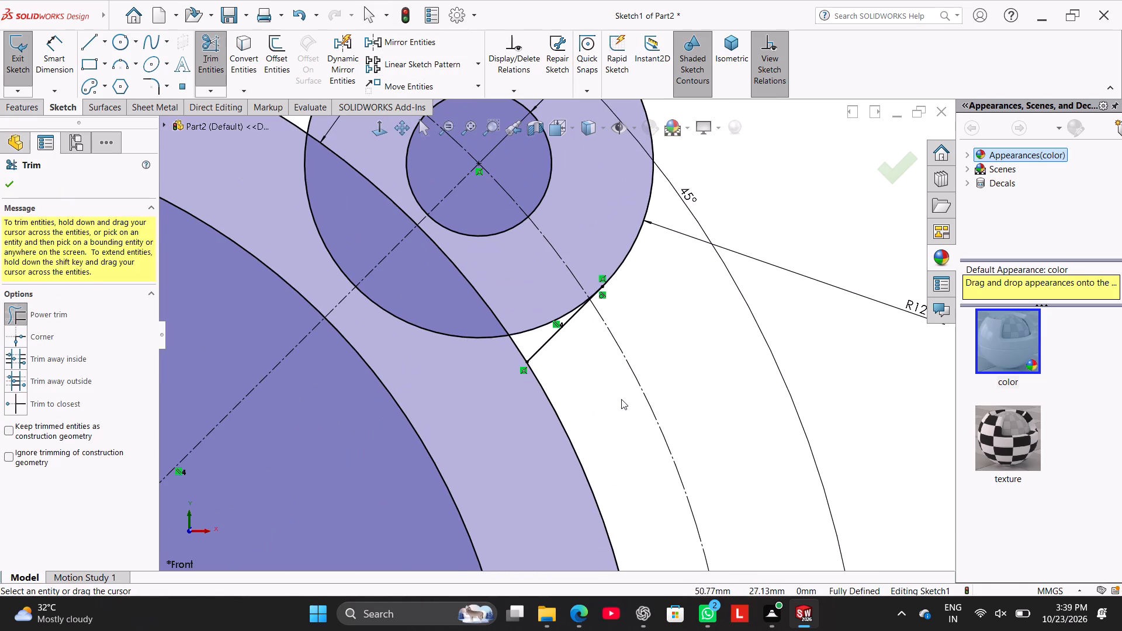
pyautogui.rightClick(622, 401)
pyautogui.click(649, 436)
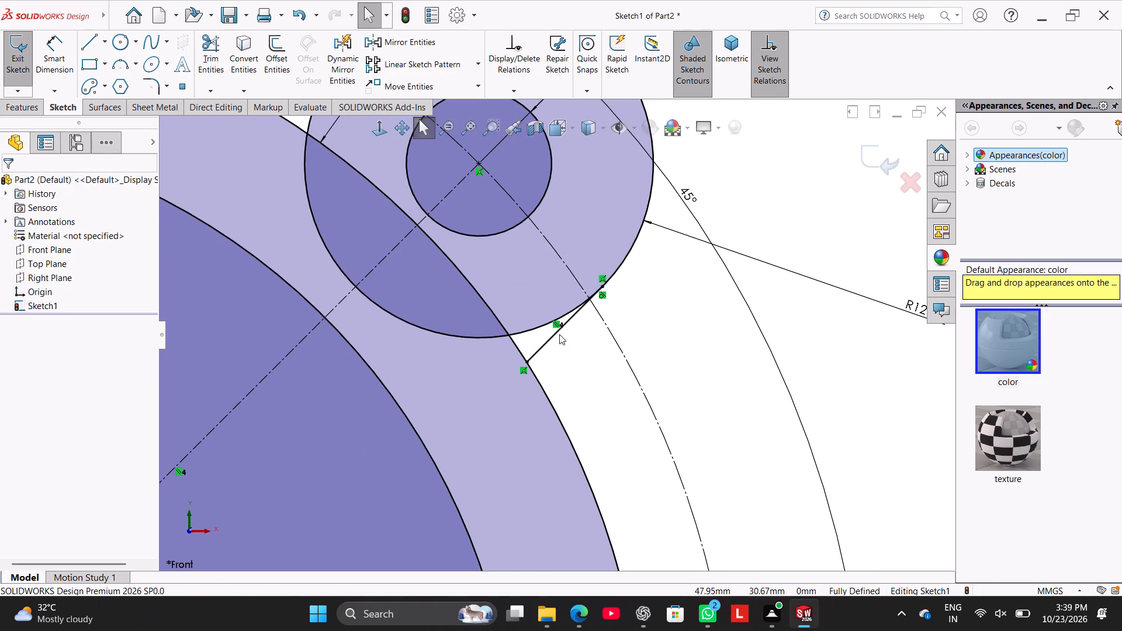
# Mirror the tangent line about the 45° centerline to the other side of the R12 circle.
pyautogui.keyDown('ctrl'); pyautogui.click(559, 334); pyautogui.keyUp('ctrl')
pyautogui.keyDown('ctrl'); pyautogui.click(557, 332); pyautogui.keyUp('ctrl')
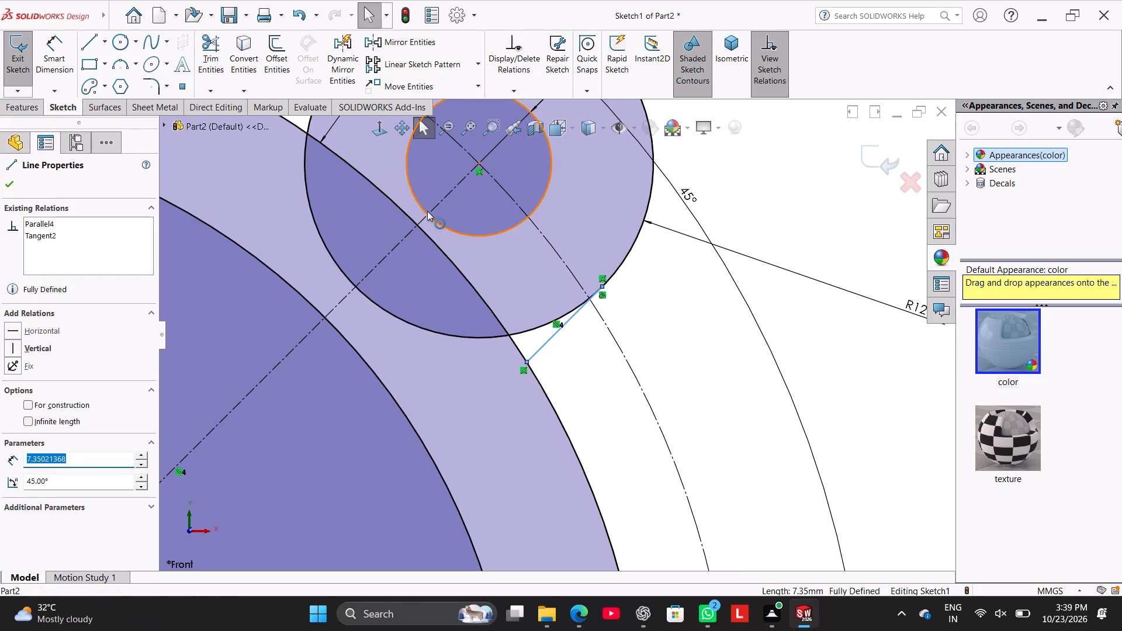
pyautogui.keyDown('ctrl'); pyautogui.click(422, 220); pyautogui.keyUp('ctrl')
pyautogui.scroll(5, 511, 233)
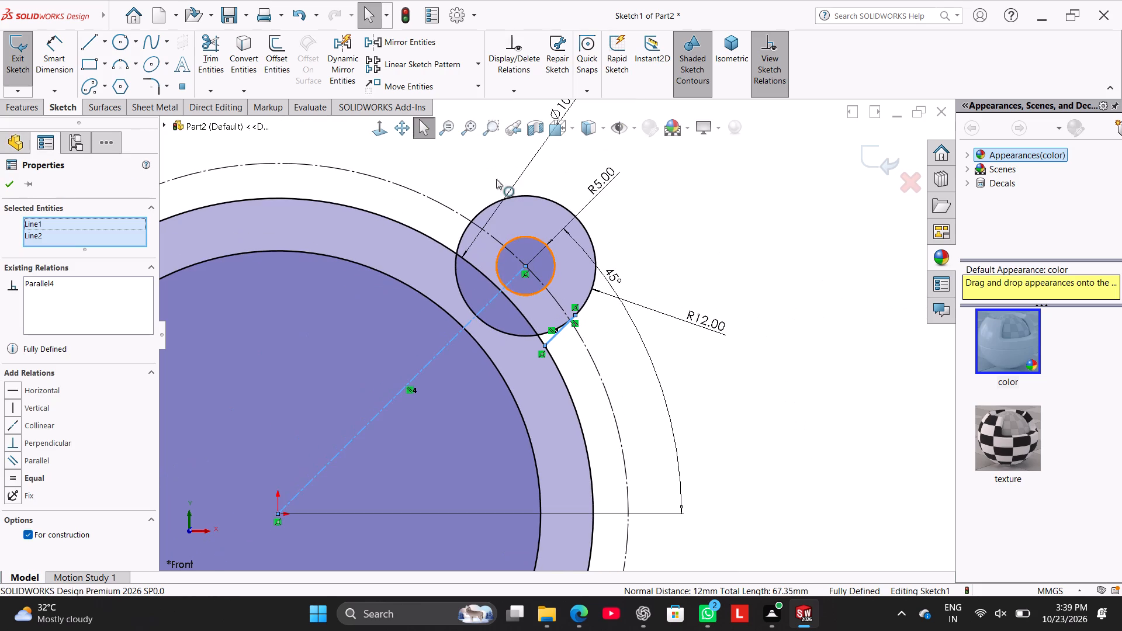
pyautogui.click(437, 44)
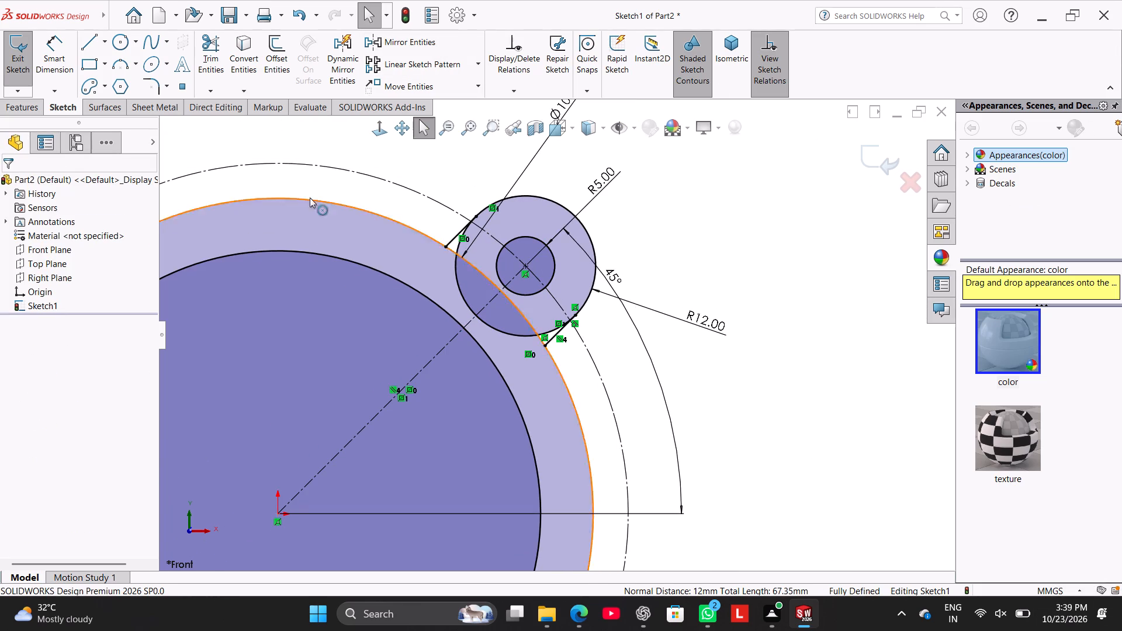
# Trim the R12 circle and the 108 mm circle between the two tangent lines so the lug opens into the ring.
pyautogui.click(200, 48)
pyautogui.scroll(-3, 470, 290)
pyautogui.moveTo(545, 382); pyautogui.dragTo(546, 349)
pyautogui.moveTo(434, 256); pyautogui.dragTo(496, 247)
pyautogui.moveTo(574, 375); pyautogui.dragTo(600, 349)
pyautogui.scroll(-4, 601, 351)
pyautogui.moveTo(625, 356); pyautogui.dragTo(622, 388)
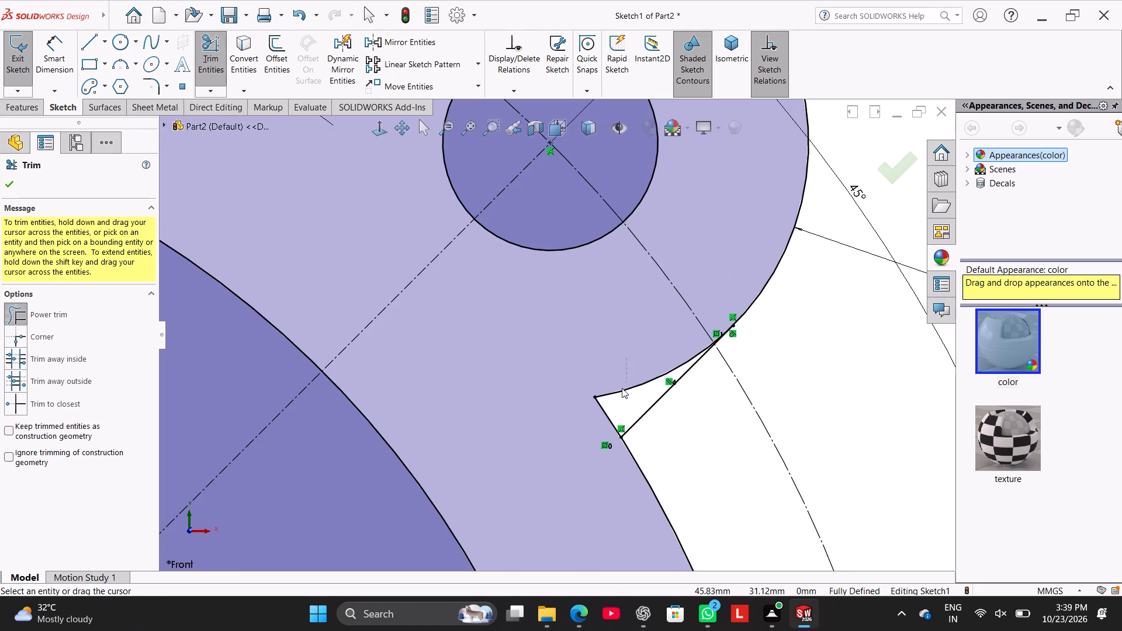
pyautogui.moveTo(622, 388); pyautogui.dragTo(592, 414)
pyautogui.scroll(6, 523, 272)
pyautogui.scroll(-4, 512, 254)
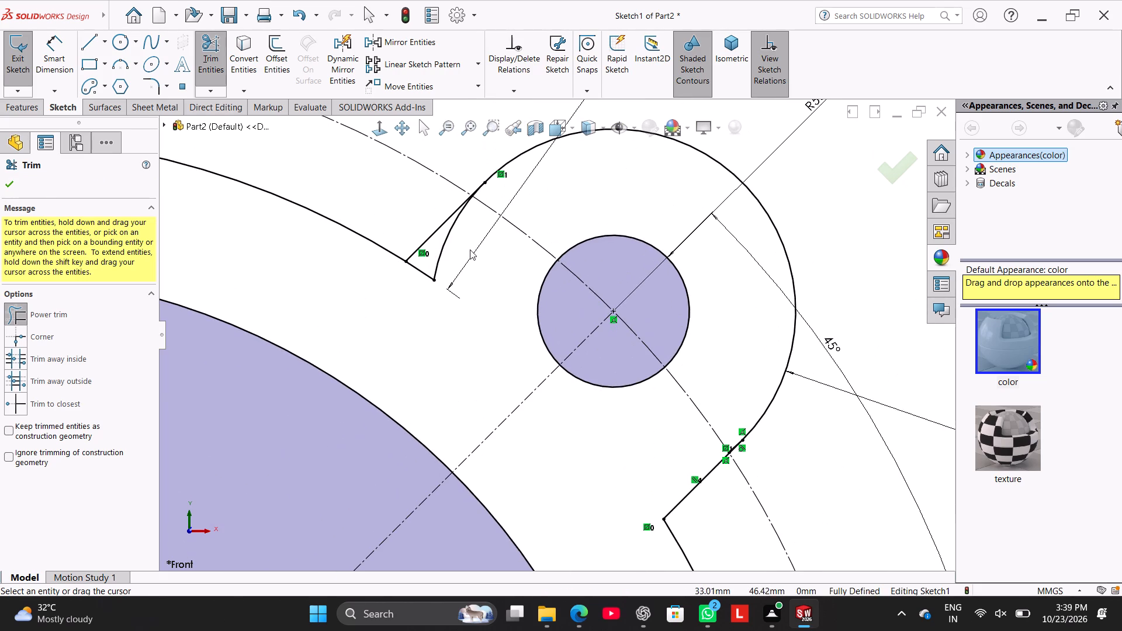
pyautogui.moveTo(471, 226); pyautogui.dragTo(412, 268)
pyautogui.scroll(7, 417, 272)
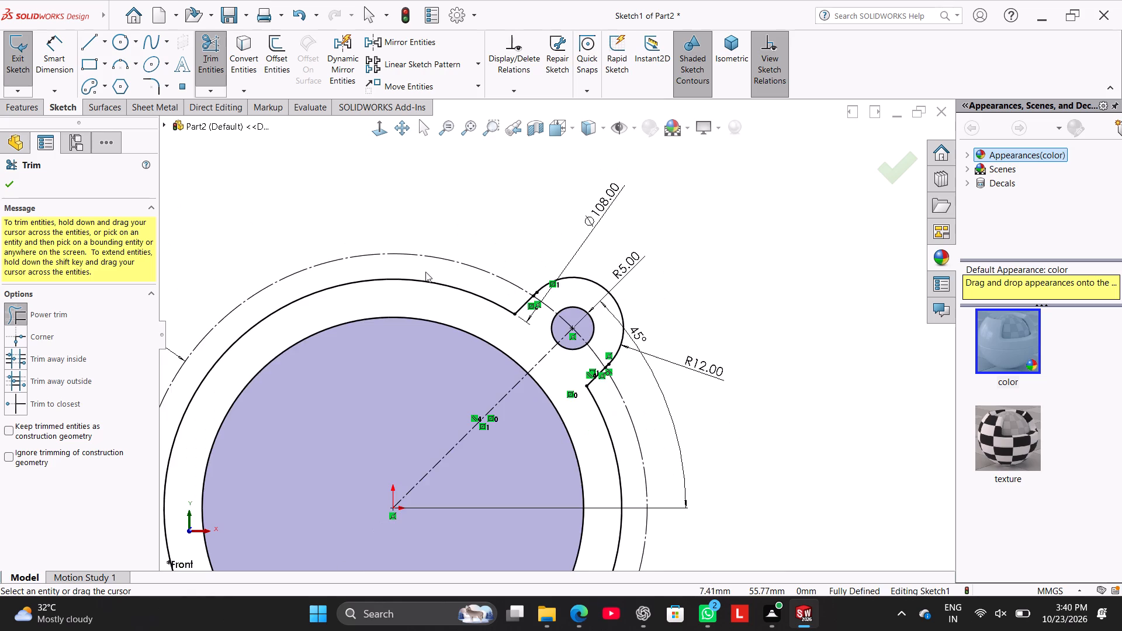
# Trim the small leftover arc pieces of the R12 circle beside both tangent points.
pyautogui.scroll(-12, 525, 273)
pyautogui.scroll(-4, 595, 422)
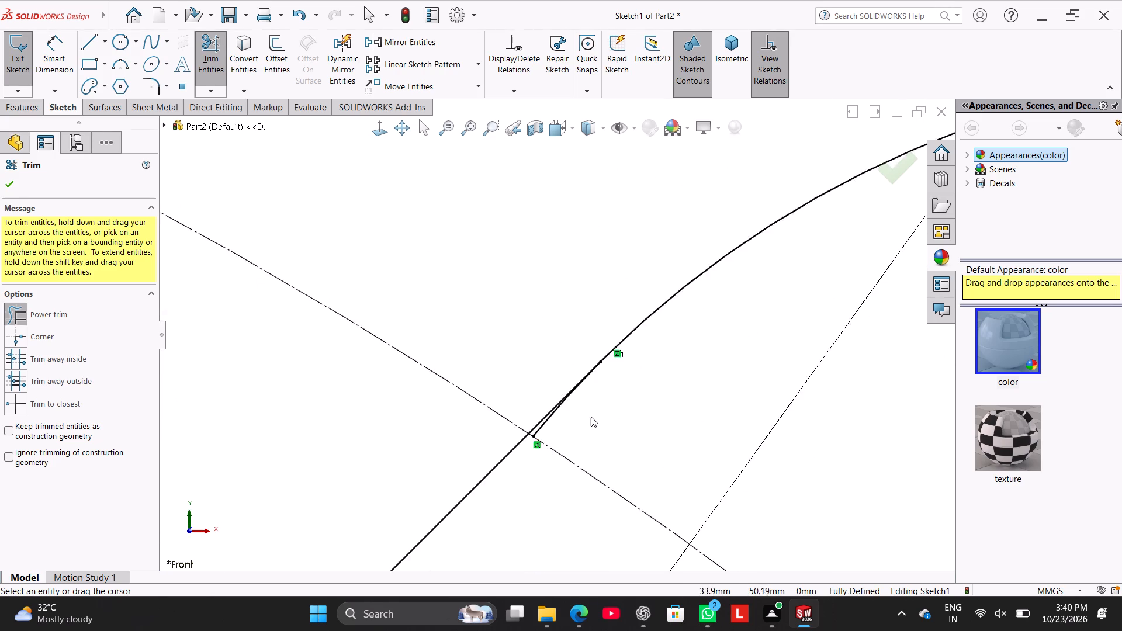
pyautogui.scroll(-4, 591, 417)
pyautogui.moveTo(591, 413); pyautogui.dragTo(453, 421)
pyautogui.scroll(5, 579, 462)
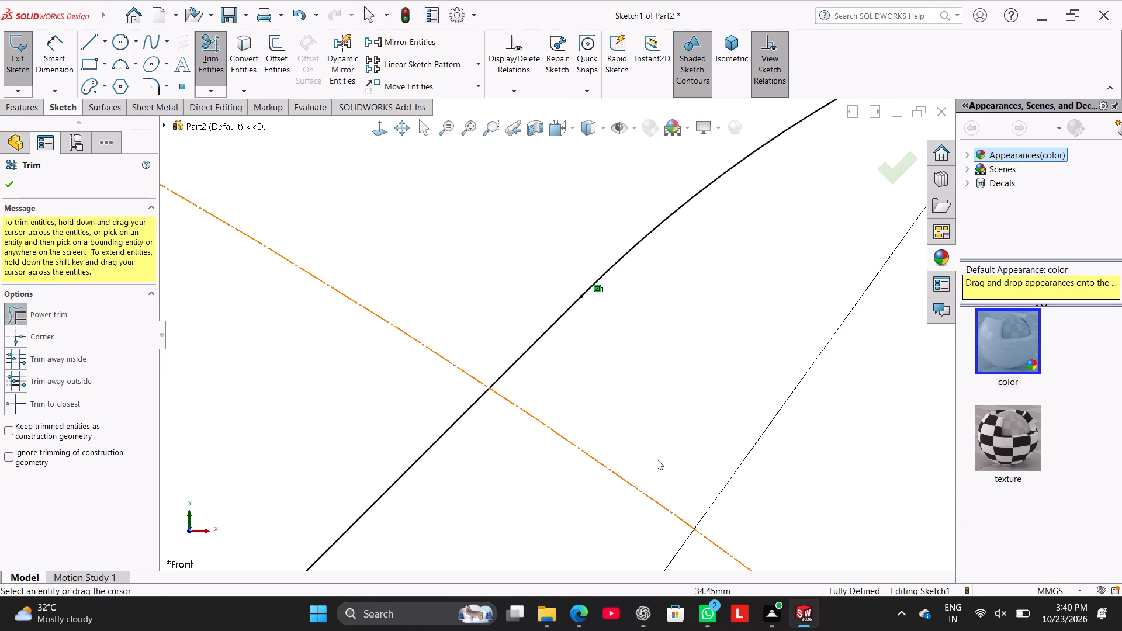
pyautogui.scroll(12, 657, 459)
pyautogui.scroll(3, 733, 486)
pyautogui.scroll(-4, 733, 486)
pyautogui.scroll(-8, 531, 320)
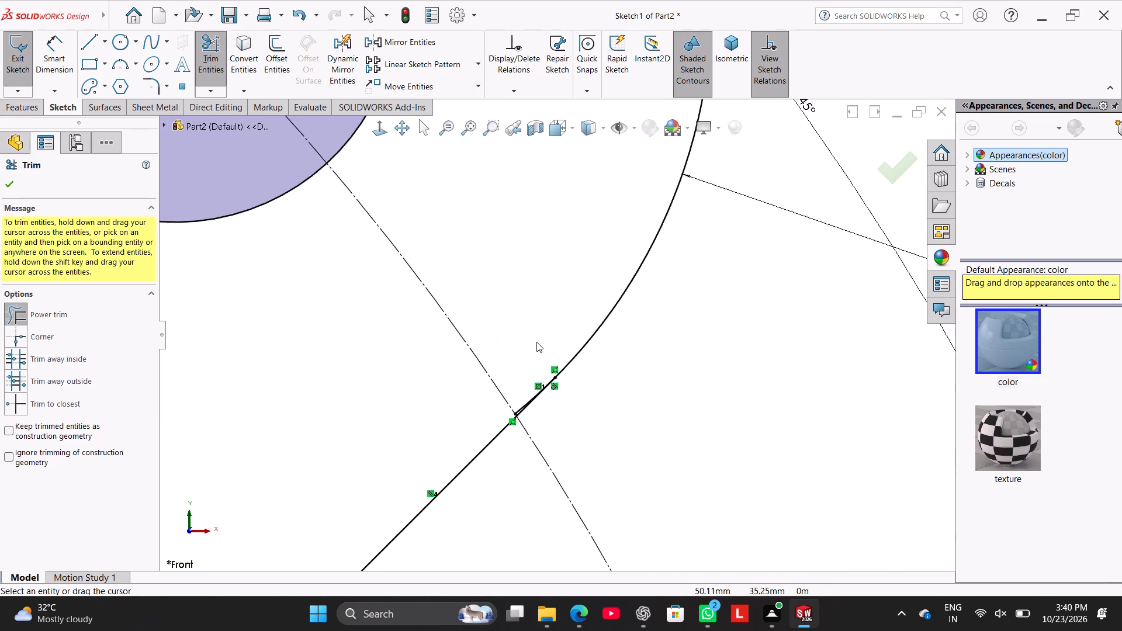
pyautogui.scroll(-12, 552, 387)
pyautogui.moveTo(505, 404); pyautogui.dragTo(507, 434)
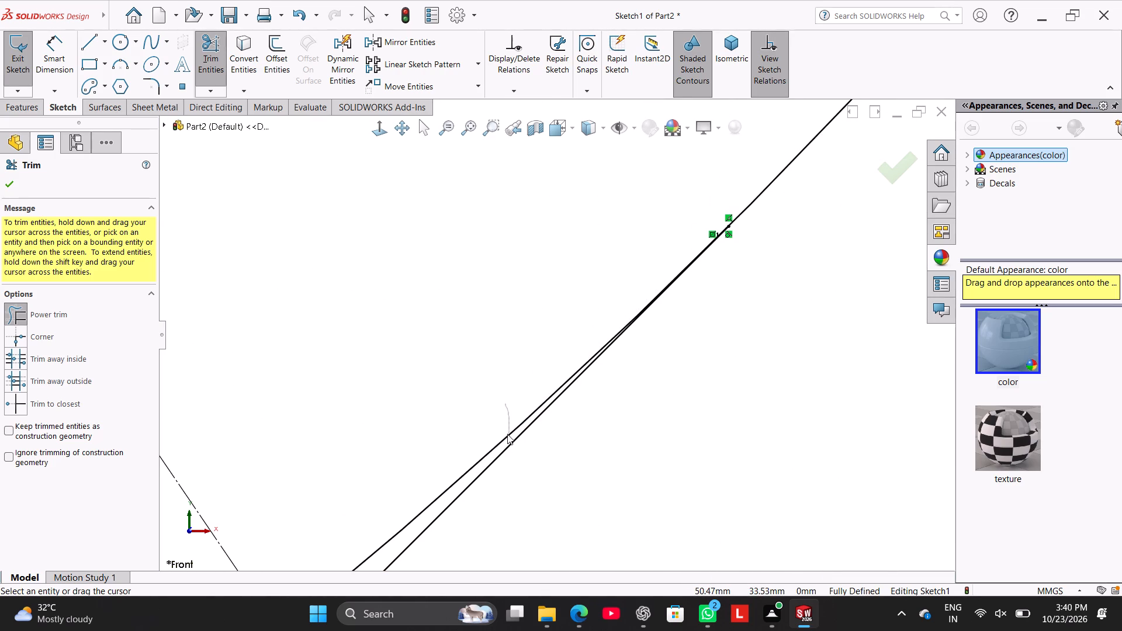
pyautogui.moveTo(507, 434); pyautogui.dragTo(502, 443)
pyautogui.scroll(19, 434, 375)
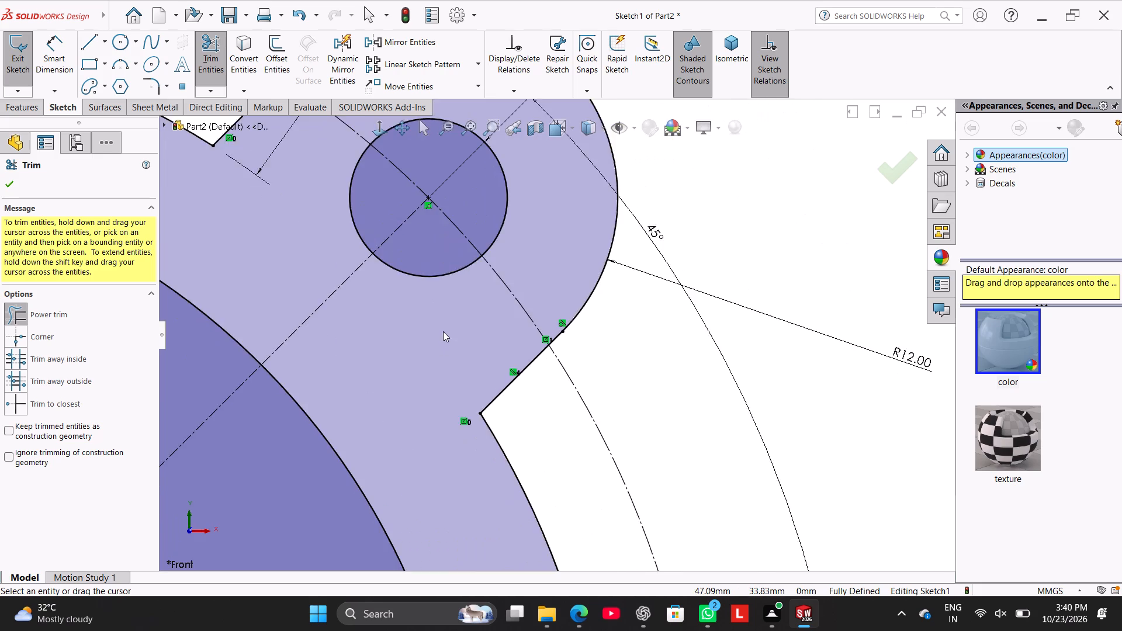
pyautogui.scroll(5, 443, 331)
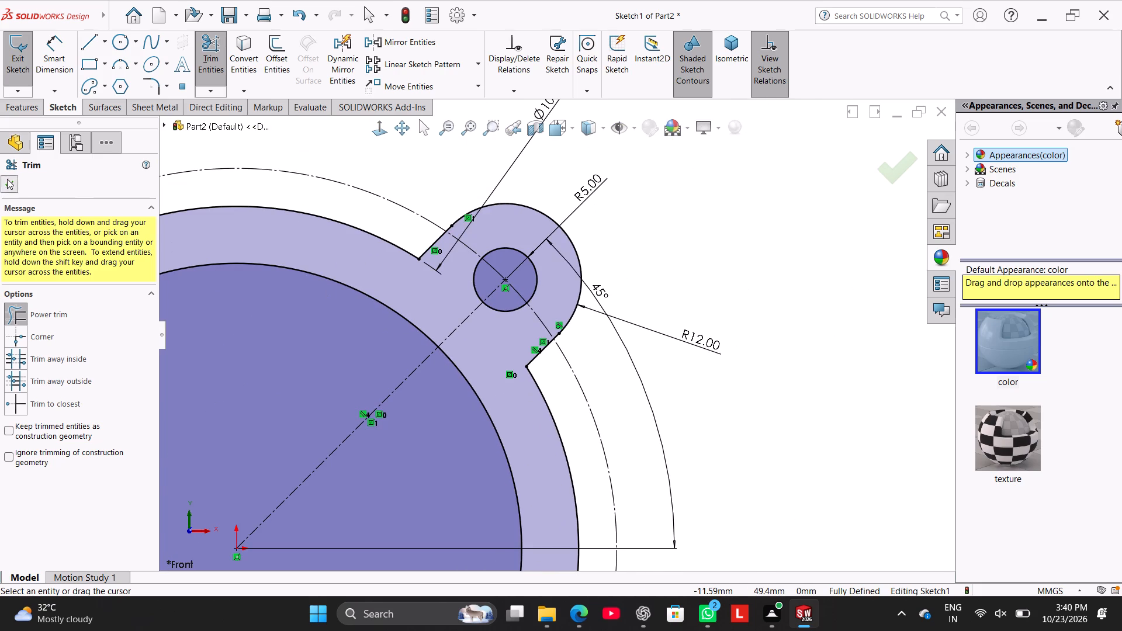
pyautogui.click(7, 179)
# Reposition the Ø120, Ø108, R5 and R12 dimensions so they sit clear of each other around the sketch.
pyautogui.scroll(6, 426, 286)
pyautogui.scroll(-3, 485, 289)
pyautogui.scroll(2, 489, 286)
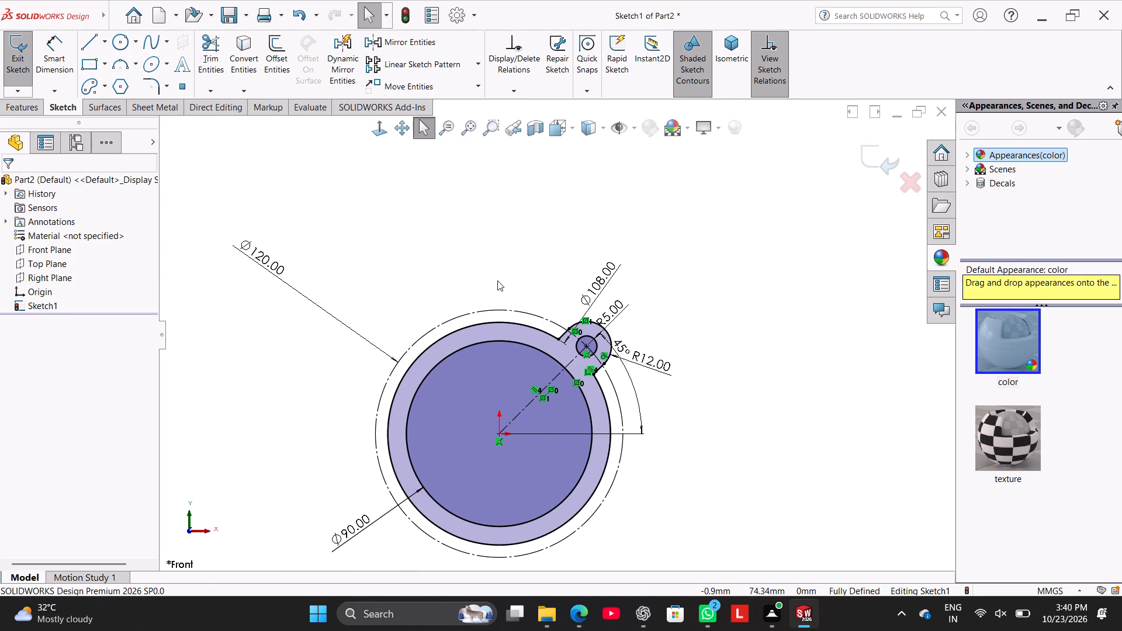
pyautogui.scroll(2, 649, 398)
pyautogui.scroll(-3, 563, 426)
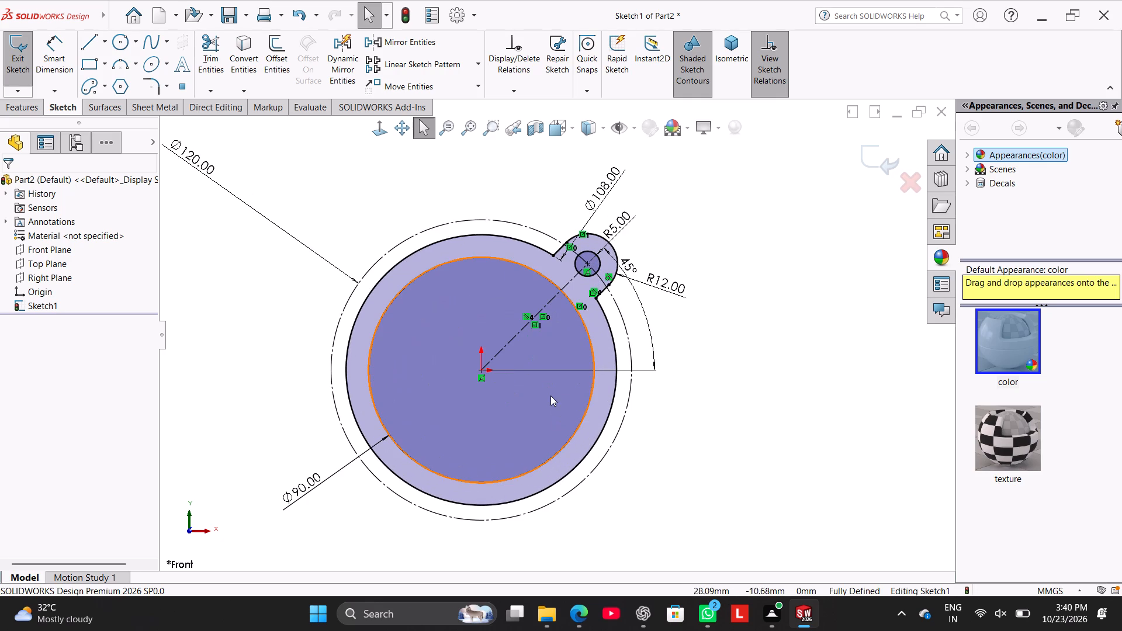
pyautogui.click(377, 133)
pyautogui.click(380, 131)
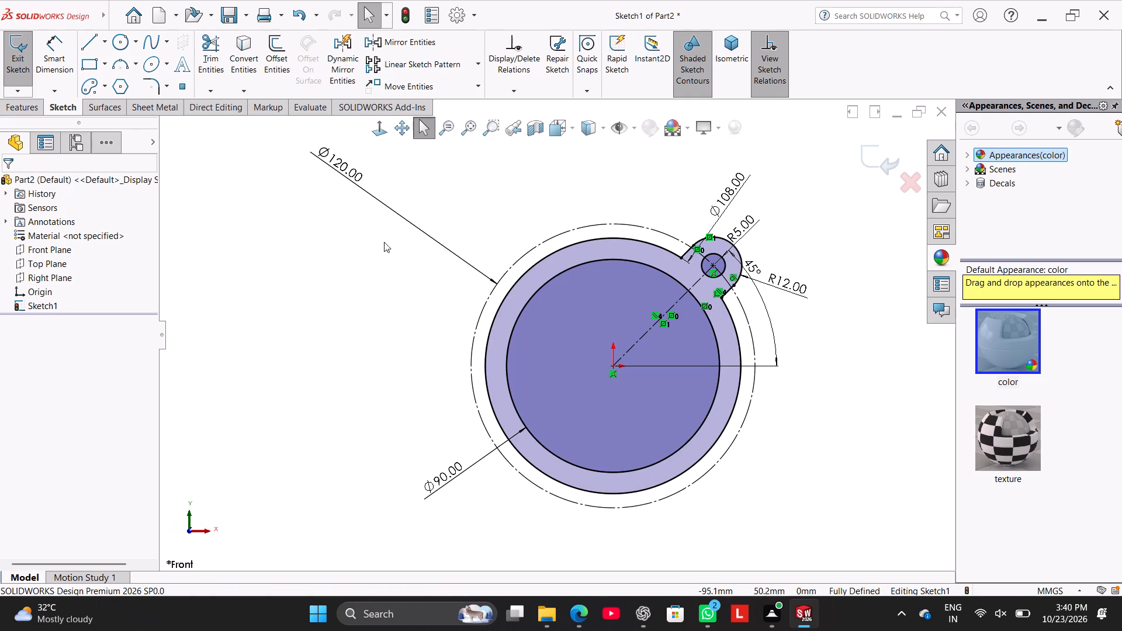
pyautogui.moveTo(334, 162); pyautogui.dragTo(444, 231)
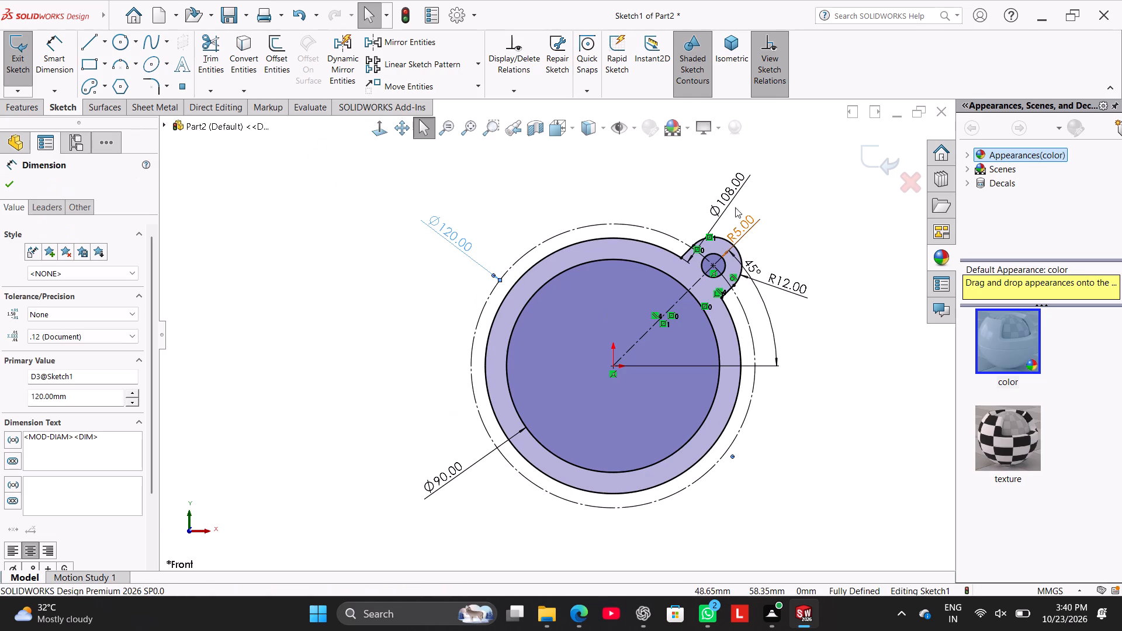
pyautogui.moveTo(734, 176); pyautogui.dragTo(657, 165)
pyautogui.moveTo(749, 223); pyautogui.dragTo(749, 216)
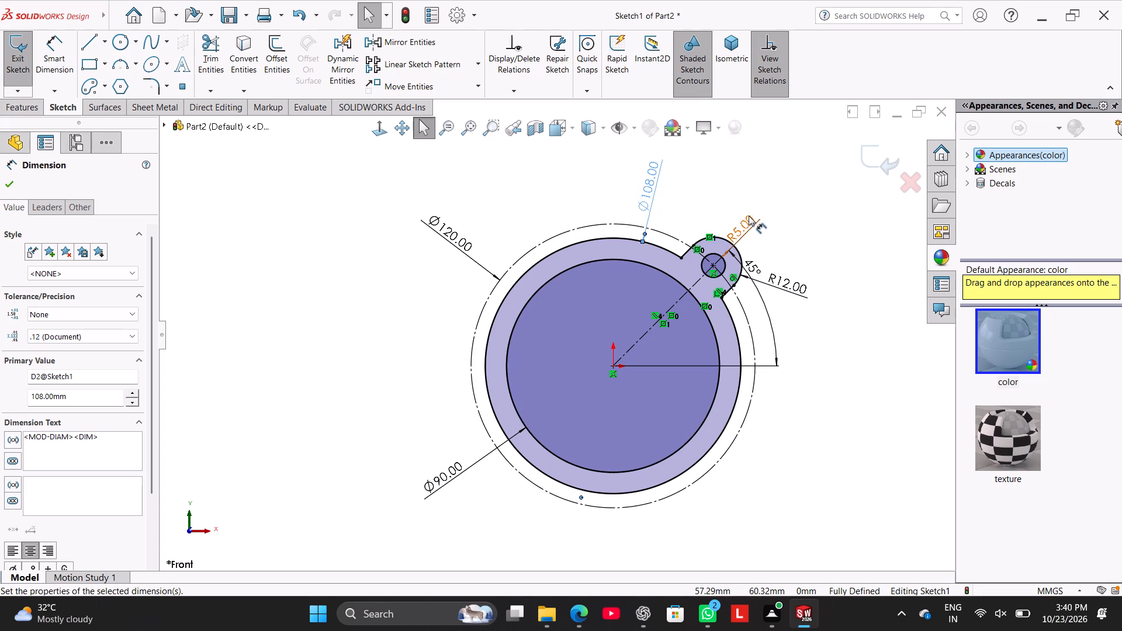
pyautogui.moveTo(749, 216); pyautogui.dragTo(738, 181)
pyautogui.moveTo(785, 275); pyautogui.dragTo(801, 228)
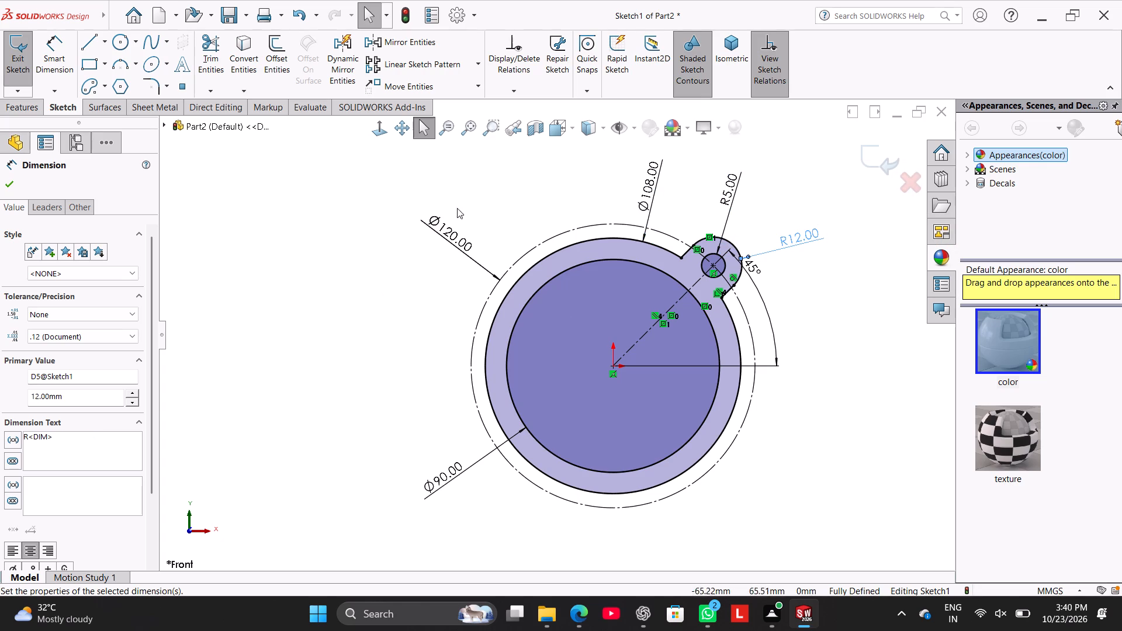
# Set up a circular sketch pattern of the lug arc, R5 hole and both tangent lines about the origin, 4 instances over 360°.
pyautogui.click(476, 67)
pyautogui.click(457, 96)
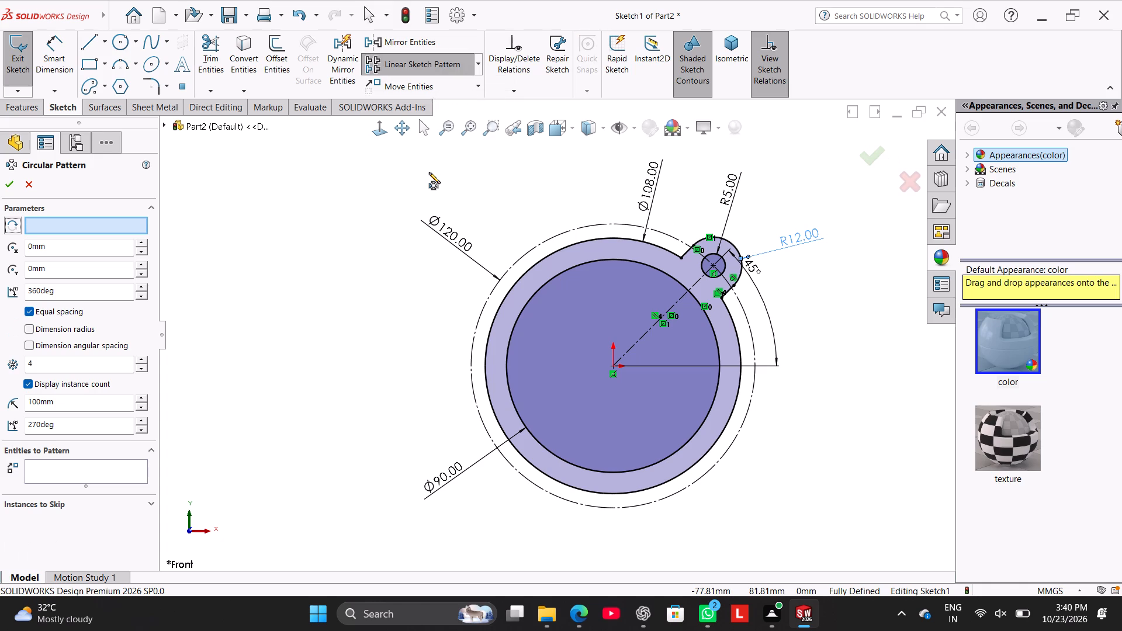
pyautogui.scroll(-2, 744, 234)
pyautogui.click(707, 260)
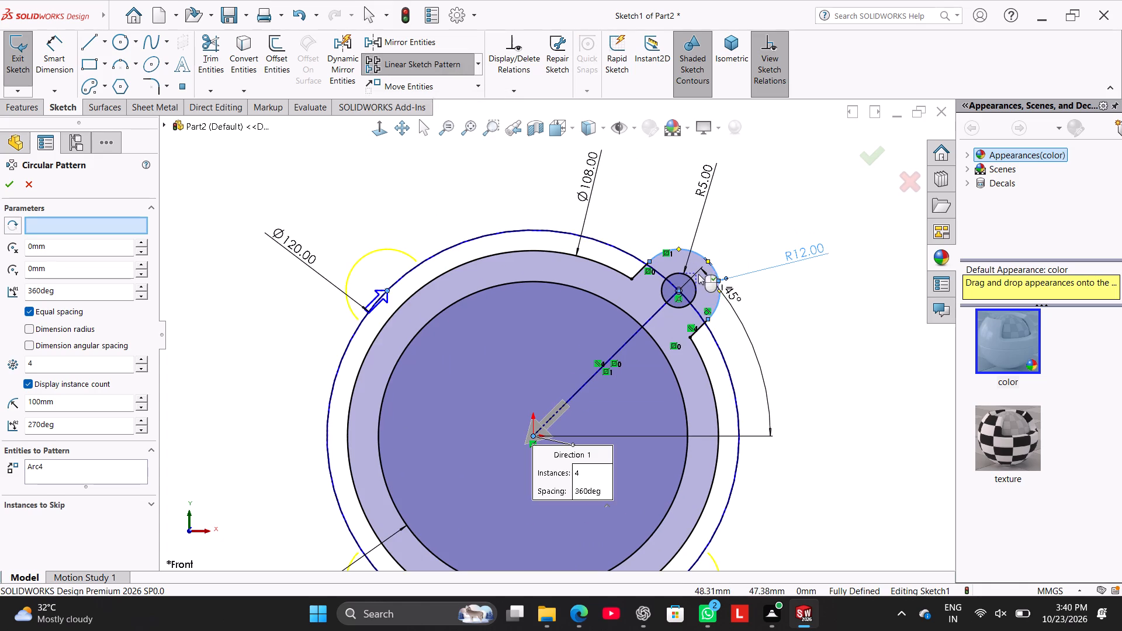
pyautogui.keyDown('ctrl'); pyautogui.click(695, 287); pyautogui.keyUp('ctrl')
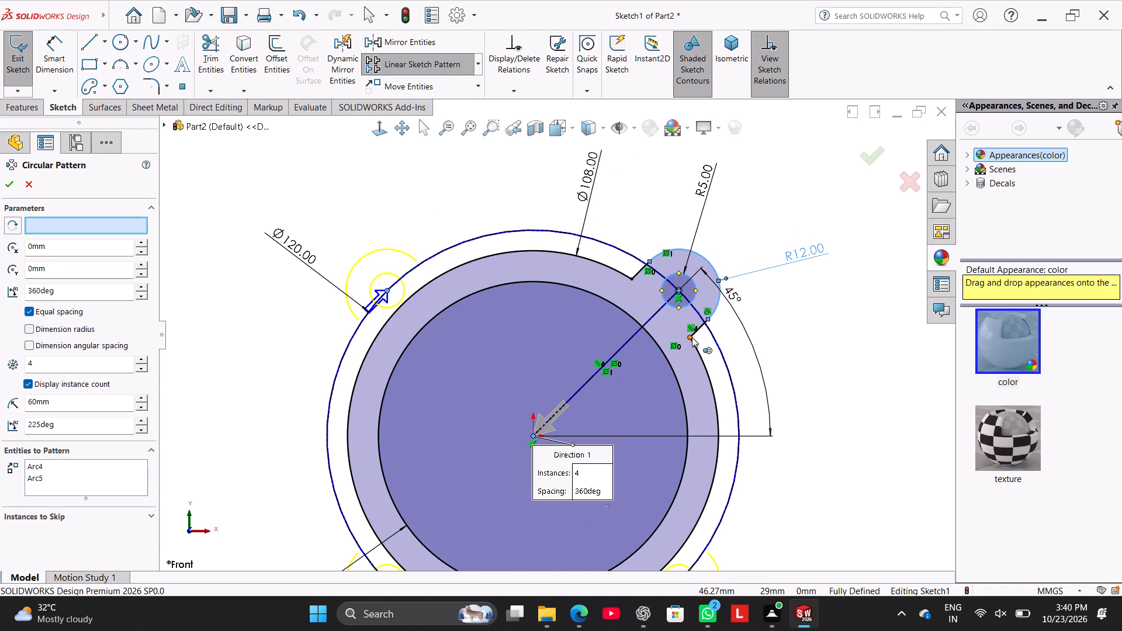
pyautogui.keyDown('ctrl'); pyautogui.click(695, 332); pyautogui.keyUp('ctrl')
pyautogui.keyDown('ctrl'); pyautogui.click(639, 272); pyautogui.keyUp('ctrl')
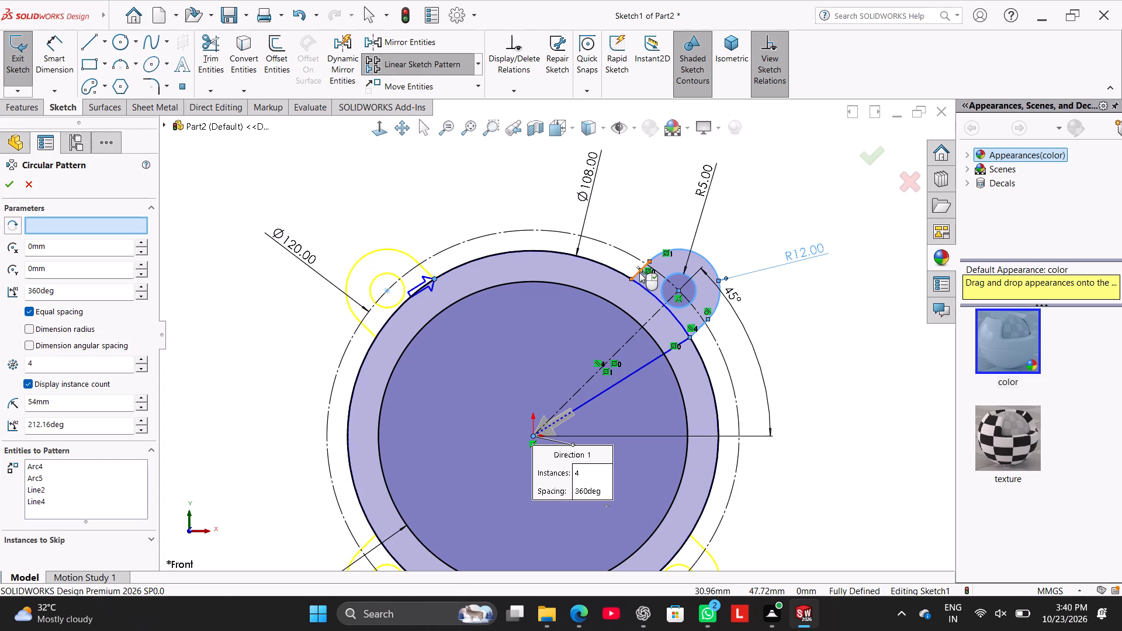
pyautogui.scroll(2, 278, 364)
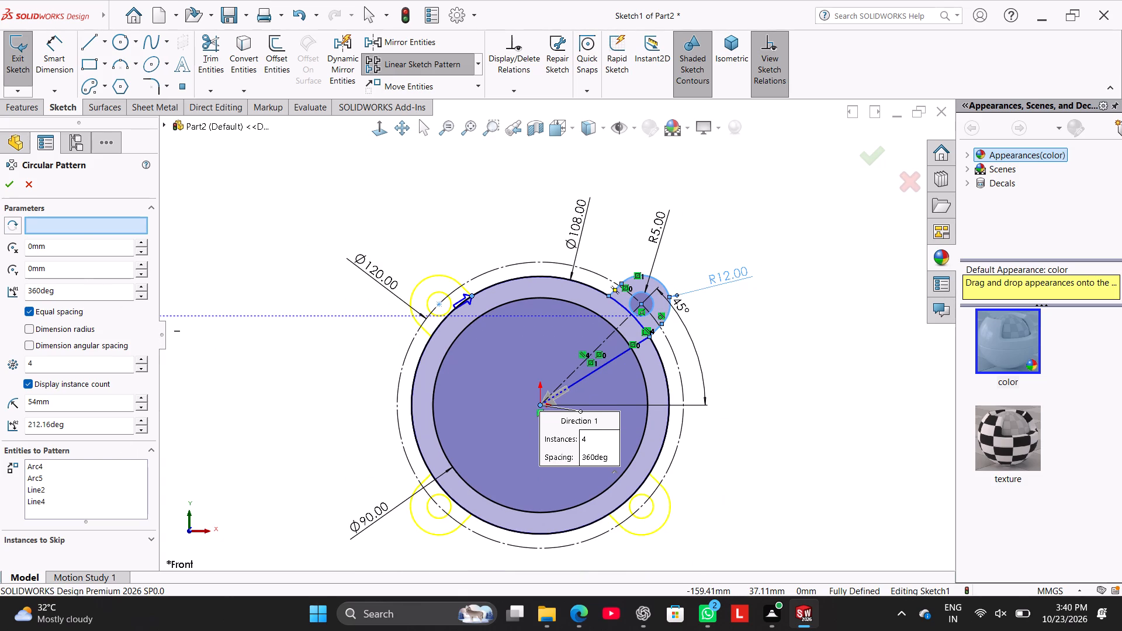
pyautogui.click(79, 225)
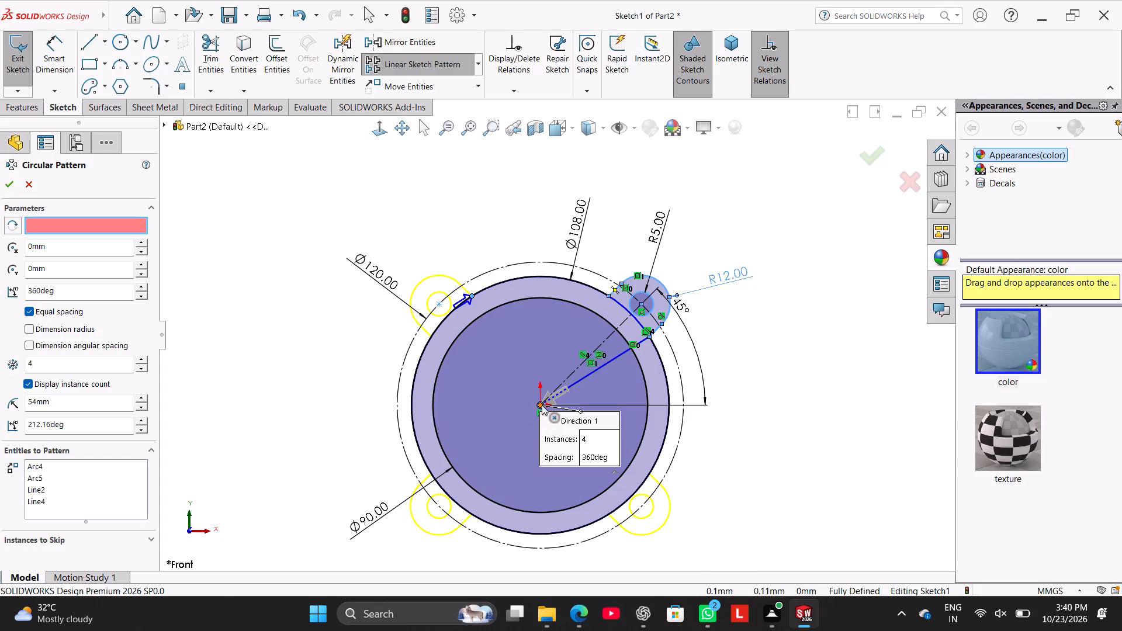
pyautogui.click(542, 403)
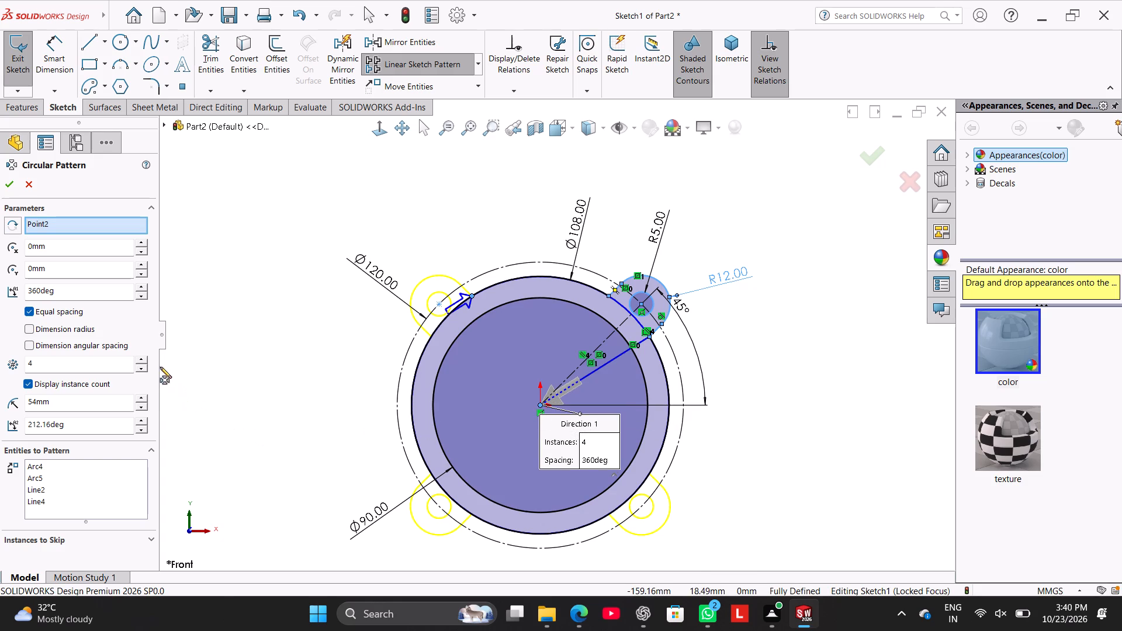
# Skip instances 2 and 4 of the circular pattern so only the diagonally opposite lug is created, and finish the pattern.
pyautogui.click(133, 538)
pyautogui.scroll(-1, 122, 558)
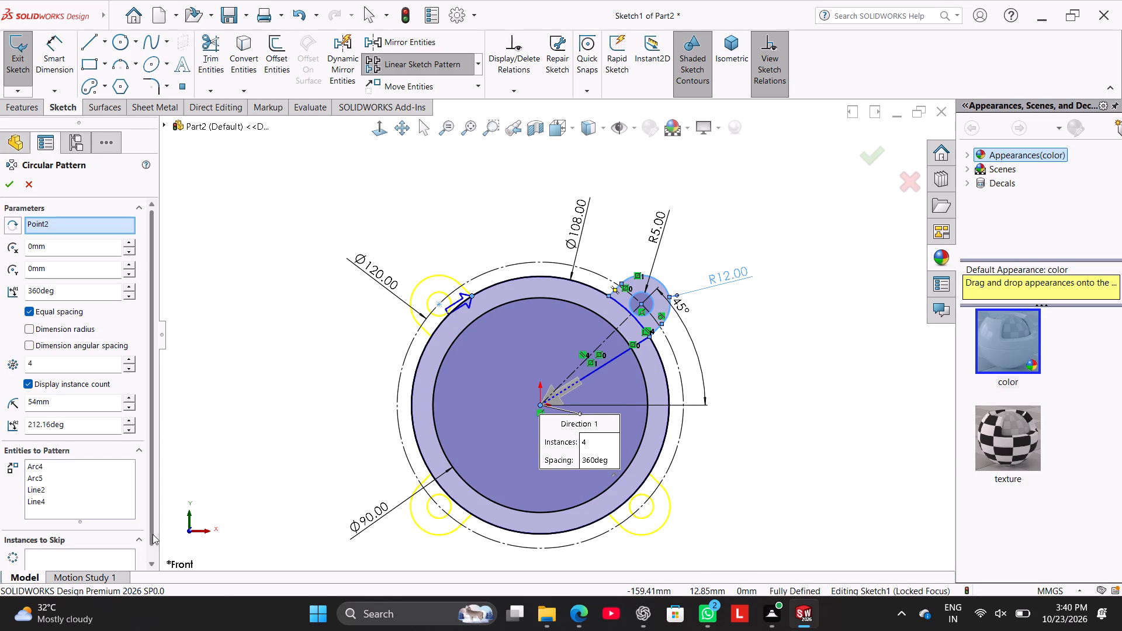
pyautogui.moveTo(153, 534); pyautogui.dragTo(155, 560)
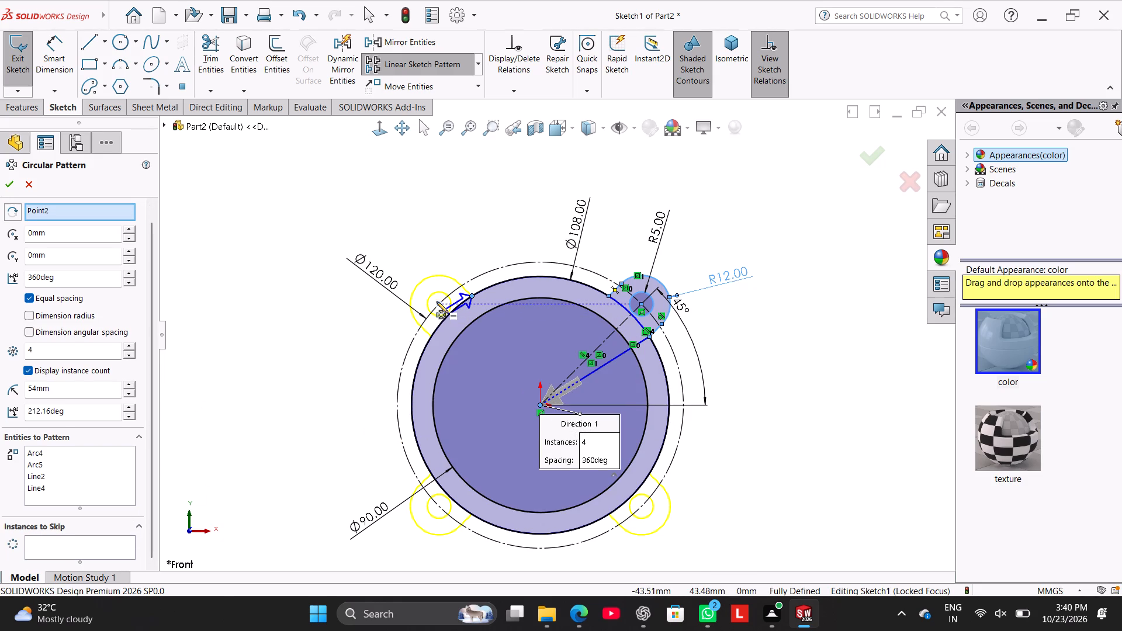
pyautogui.scroll(-2, 493, 311)
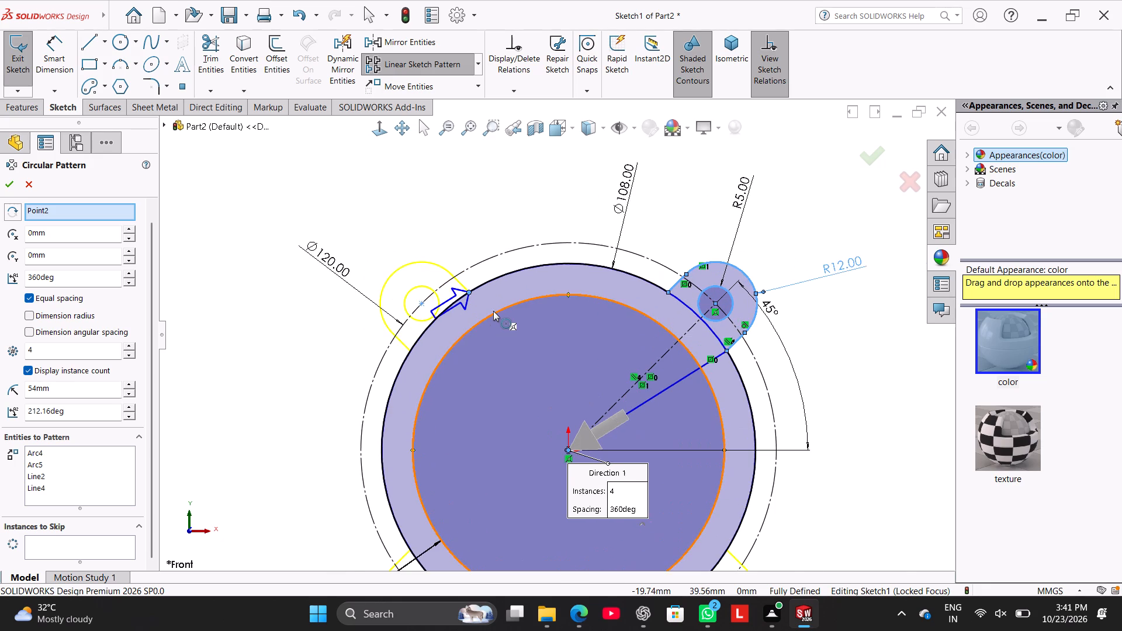
pyautogui.scroll(-2, 493, 311)
pyautogui.click(105, 543)
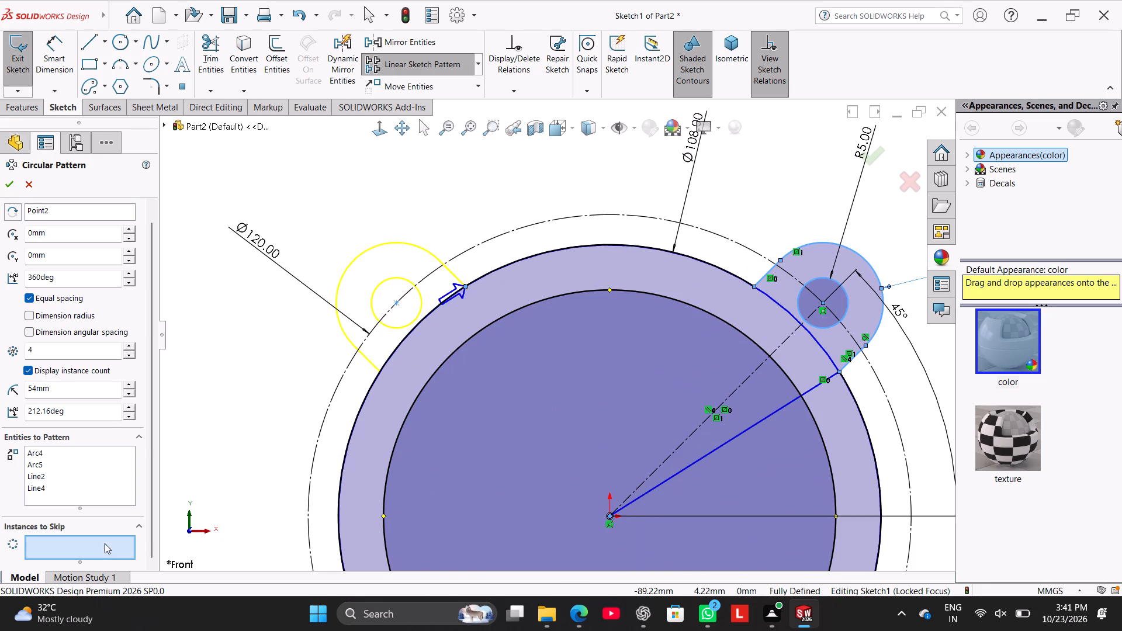
pyautogui.click(394, 302)
pyautogui.scroll(5, 448, 374)
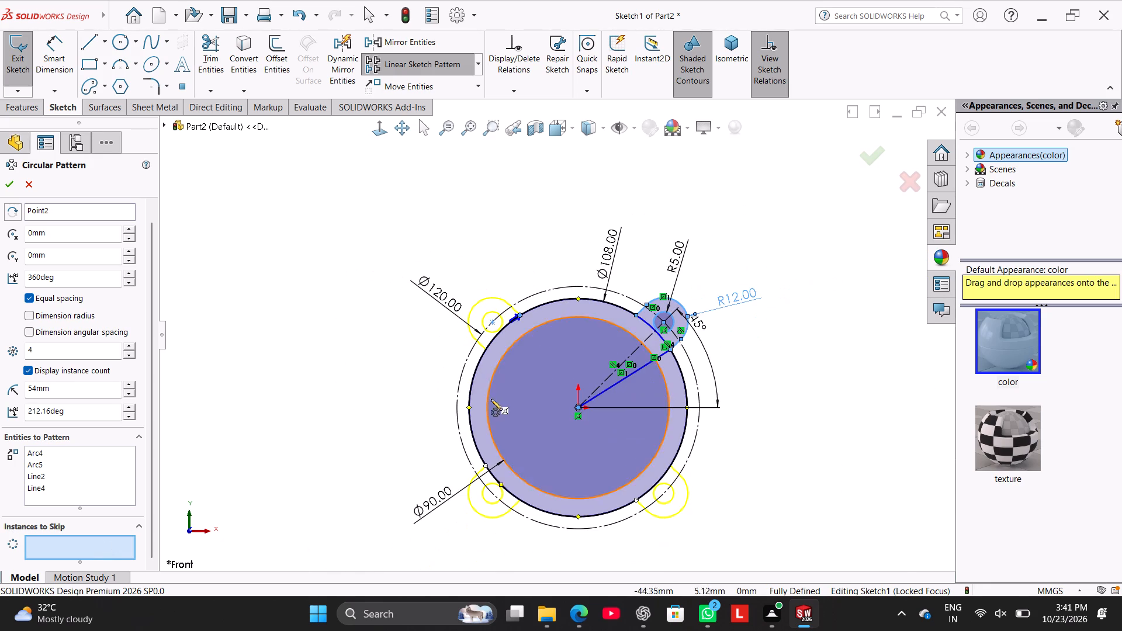
pyautogui.scroll(-1, 505, 410)
pyautogui.scroll(-2, 686, 522)
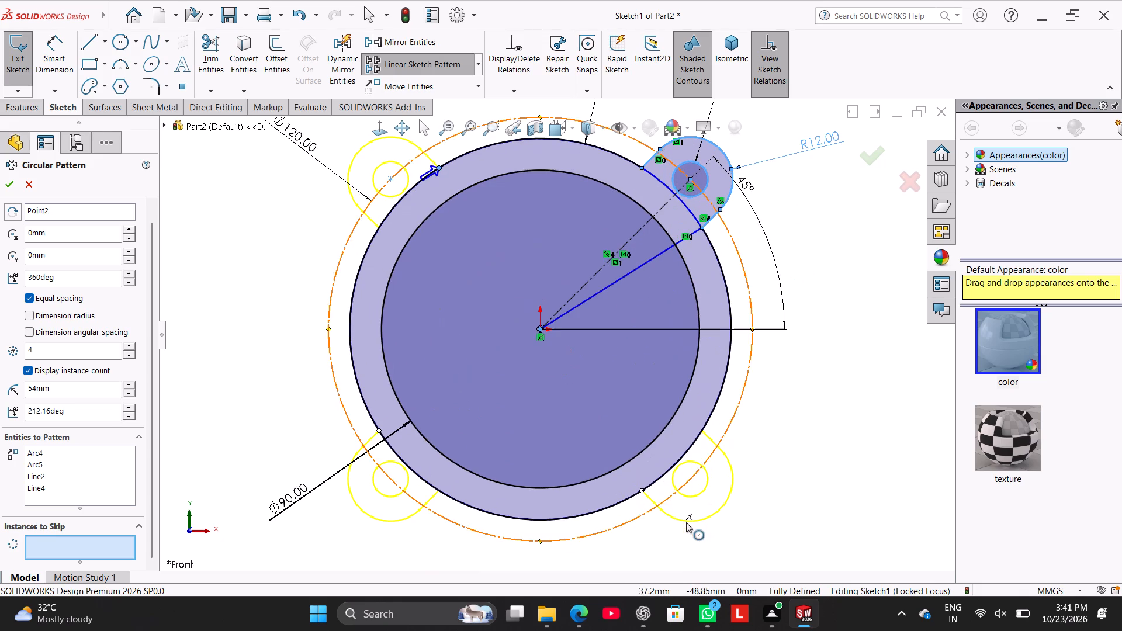
pyautogui.click(640, 491)
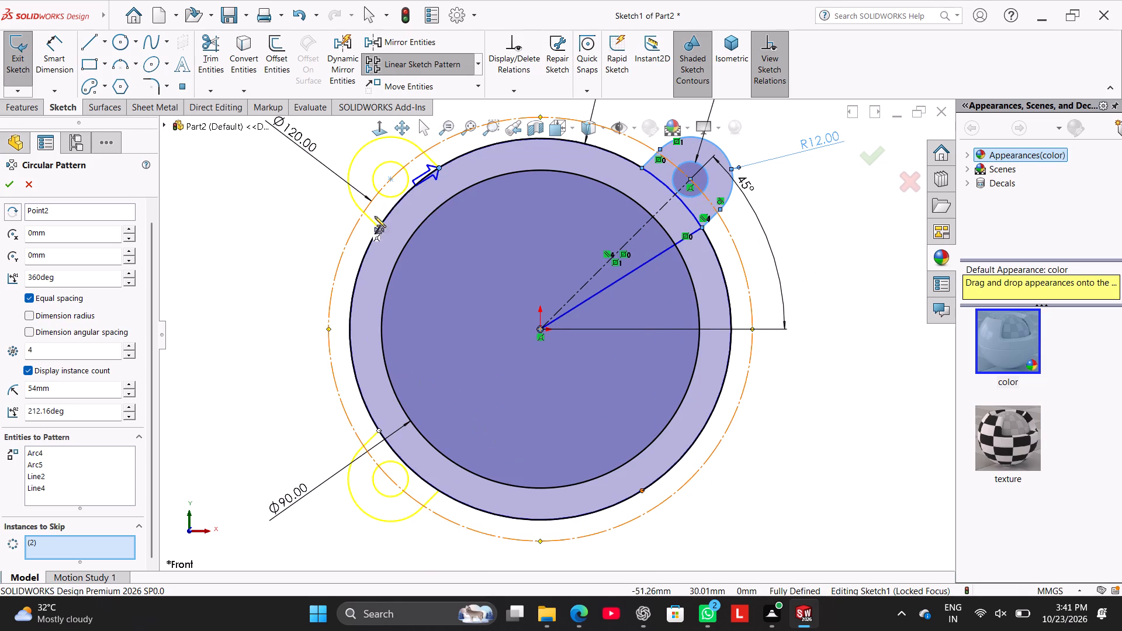
pyautogui.scroll(2, 421, 200)
pyautogui.scroll(-1, 429, 206)
pyautogui.scroll(-3, 471, 227)
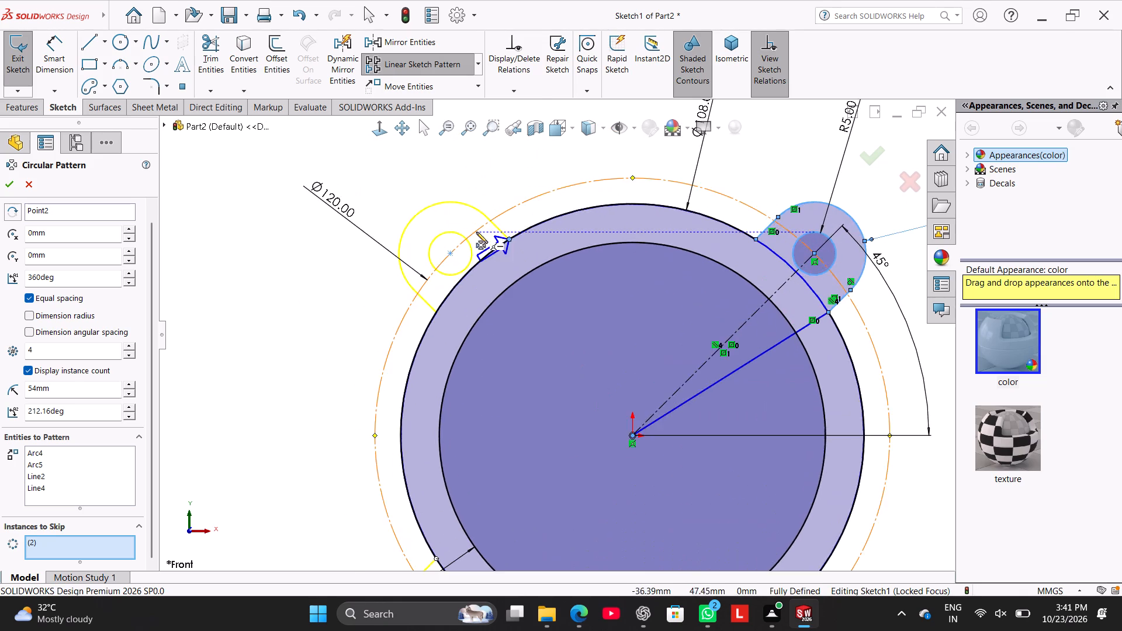
pyautogui.scroll(-2, 476, 232)
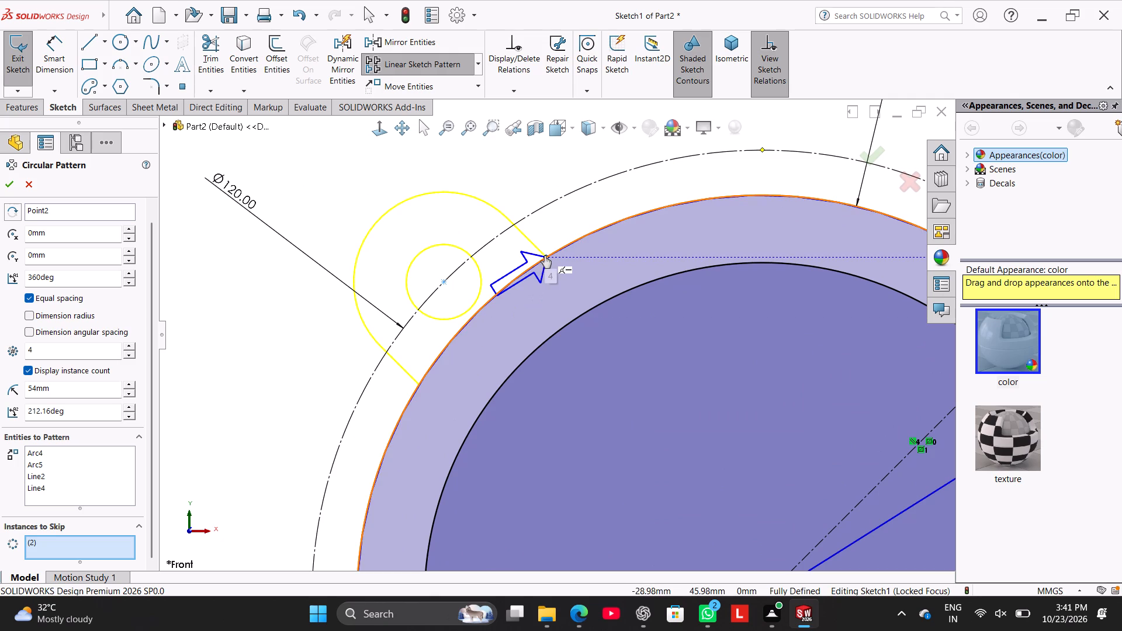
pyautogui.scroll(9, 441, 311)
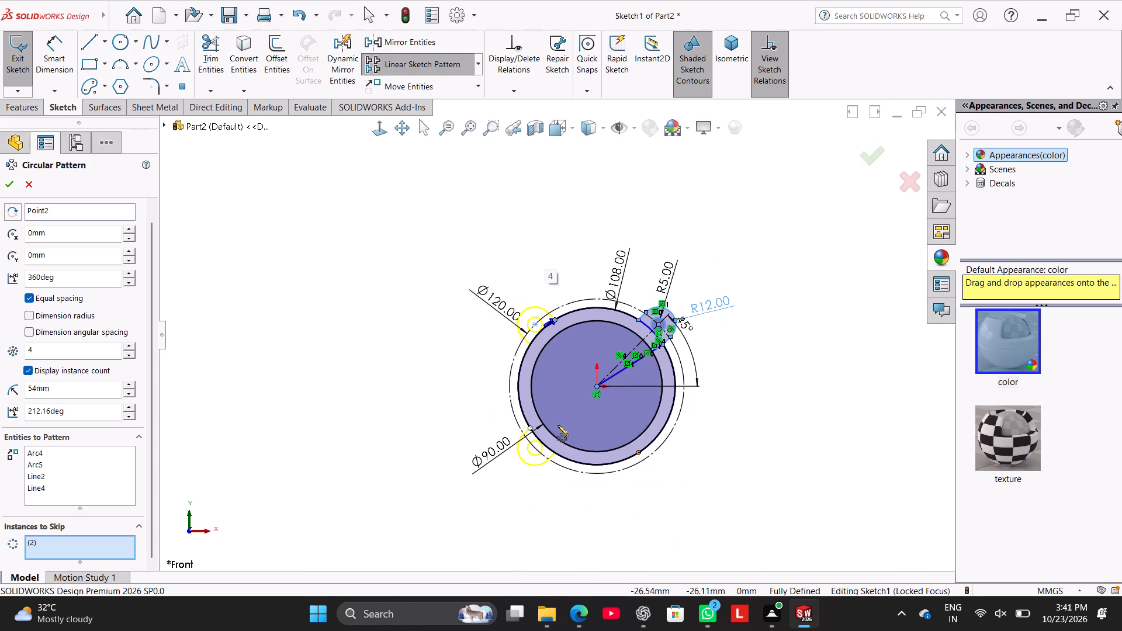
pyautogui.scroll(-2, 548, 426)
pyautogui.scroll(-7, 527, 289)
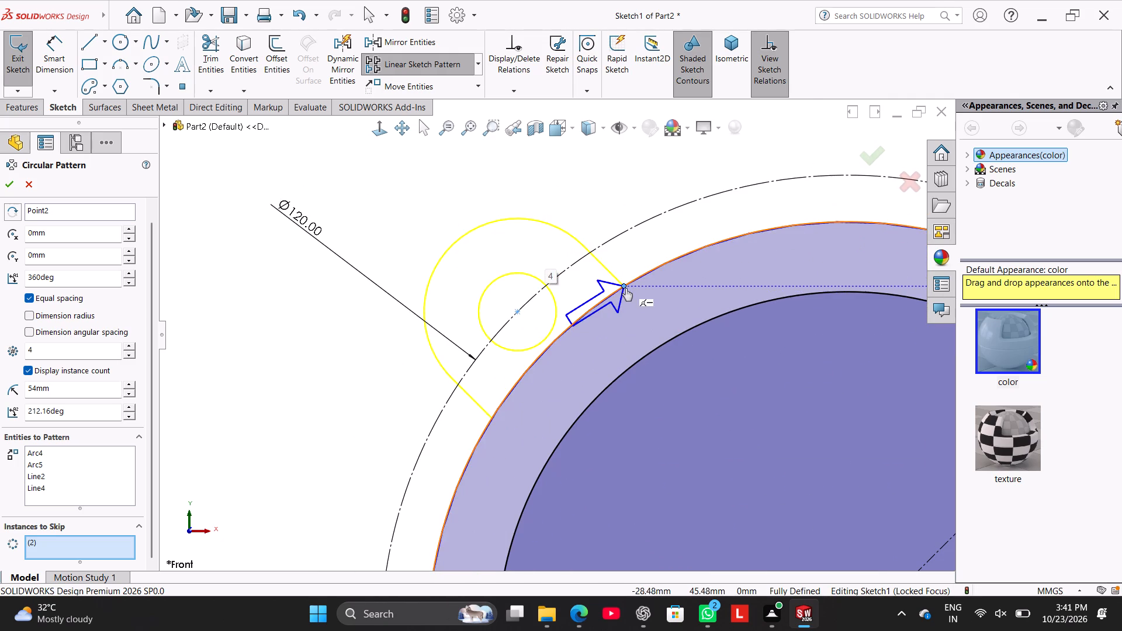
pyautogui.click(622, 286)
pyautogui.scroll(8, 444, 345)
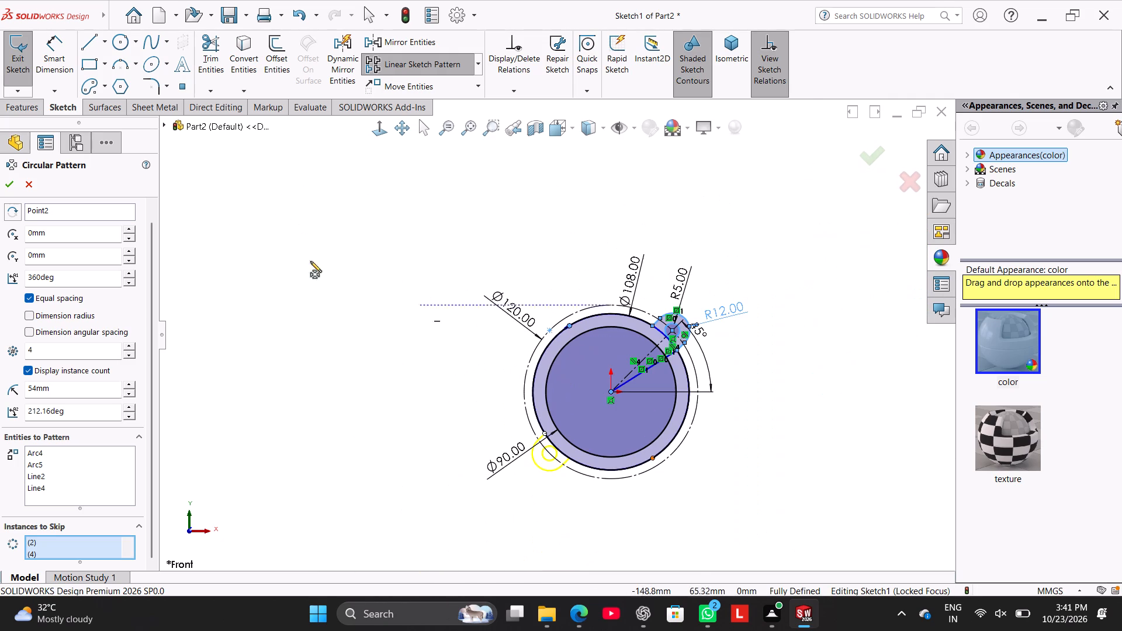
pyautogui.click(10, 180)
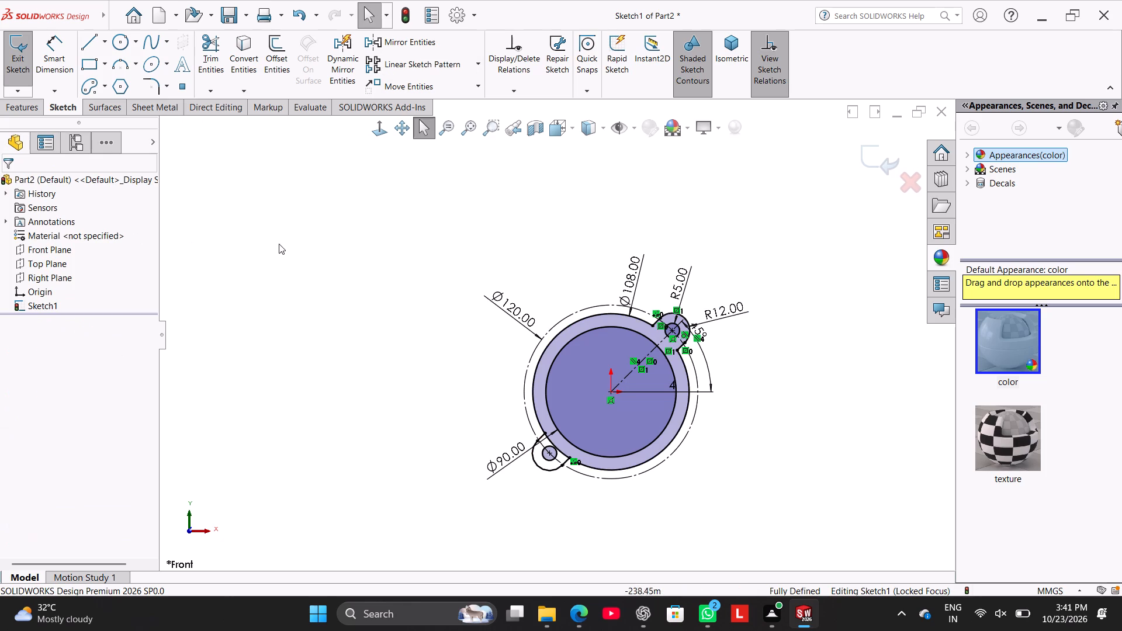
# Trim the 108 mm circle between the two lines of the patterned lug so it opens into the ring.
pyautogui.moveTo(280, 244); pyautogui.dragTo(303, 271)
pyautogui.scroll(-3, 671, 464)
pyautogui.click(216, 54)
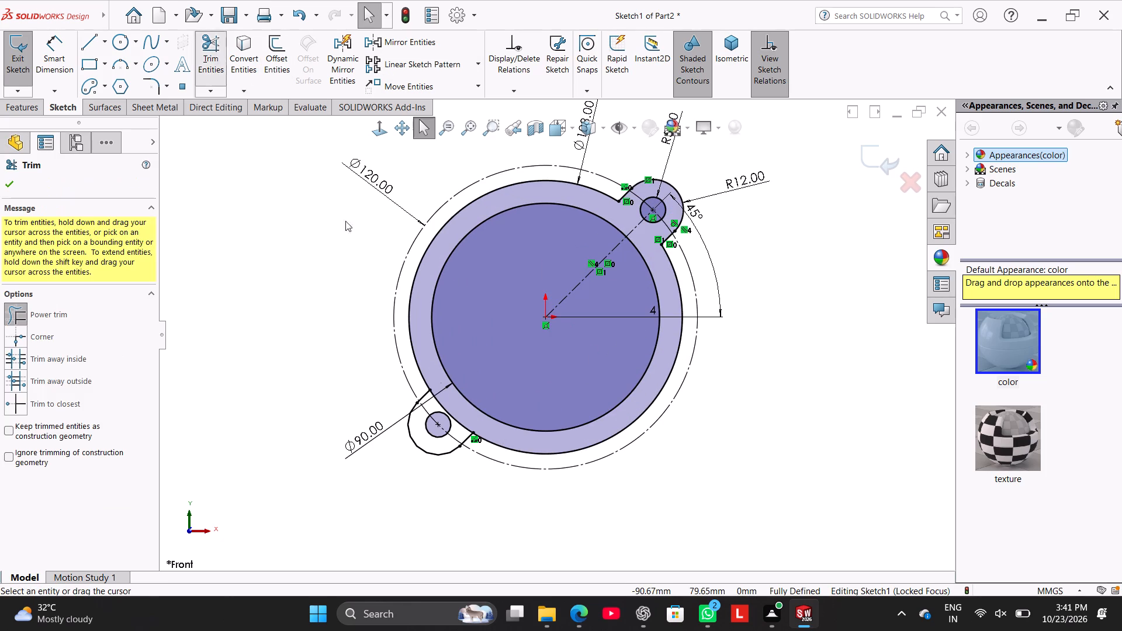
pyautogui.scroll(-3, 495, 474)
pyautogui.moveTo(451, 347); pyautogui.dragTo(445, 379)
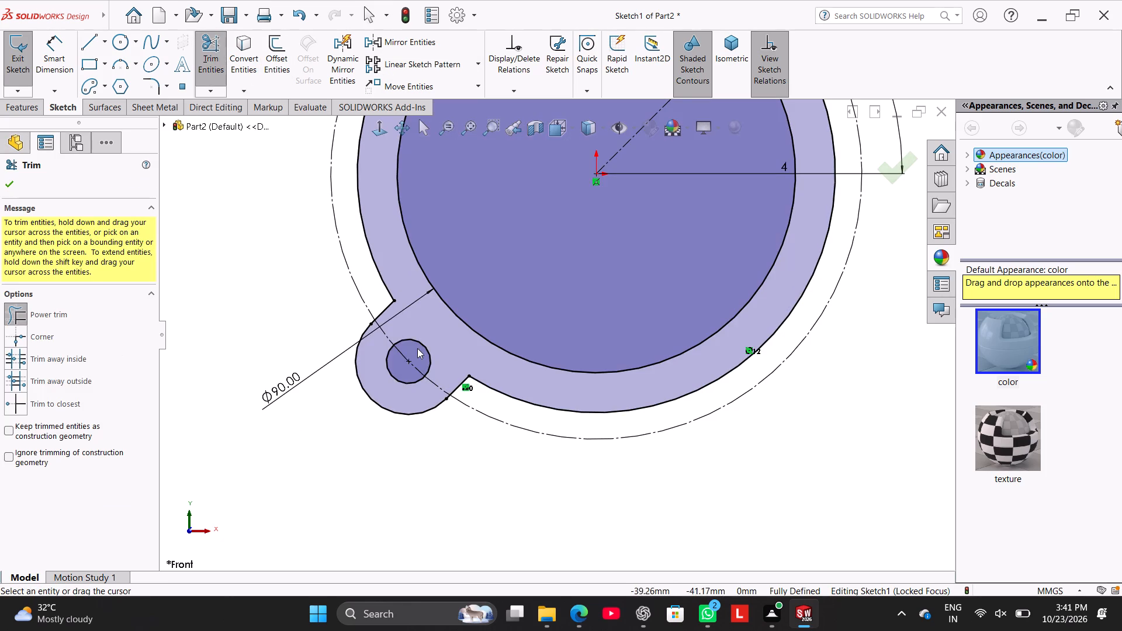
pyautogui.scroll(6, 473, 369)
pyautogui.scroll(-4, 579, 304)
pyautogui.scroll(2, 577, 293)
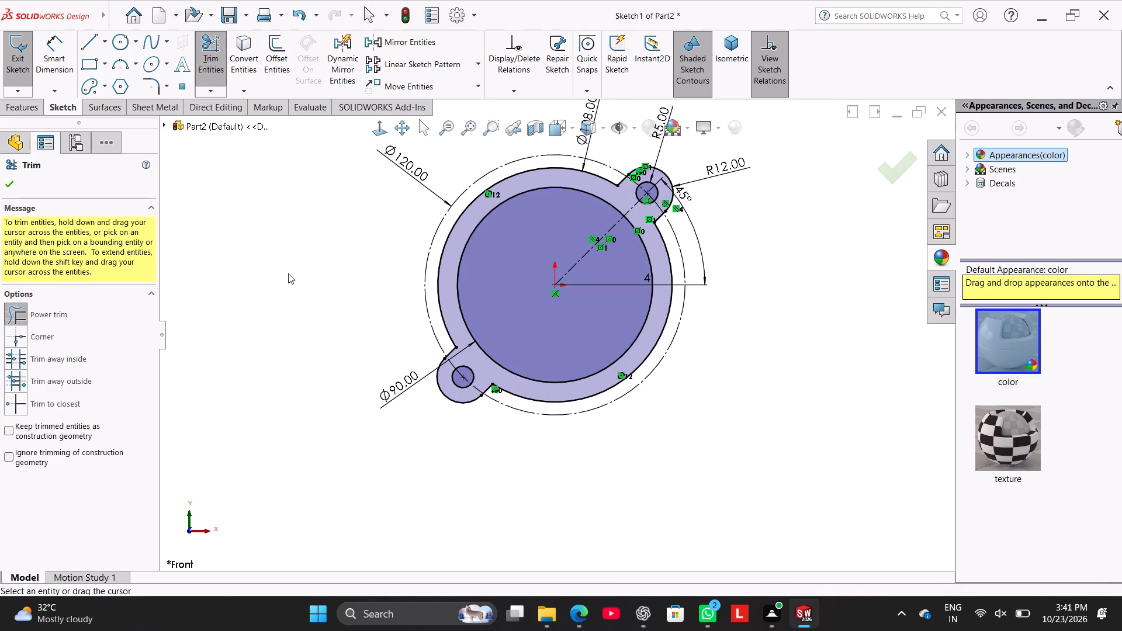
pyautogui.rightClick(274, 258)
pyautogui.click(310, 296)
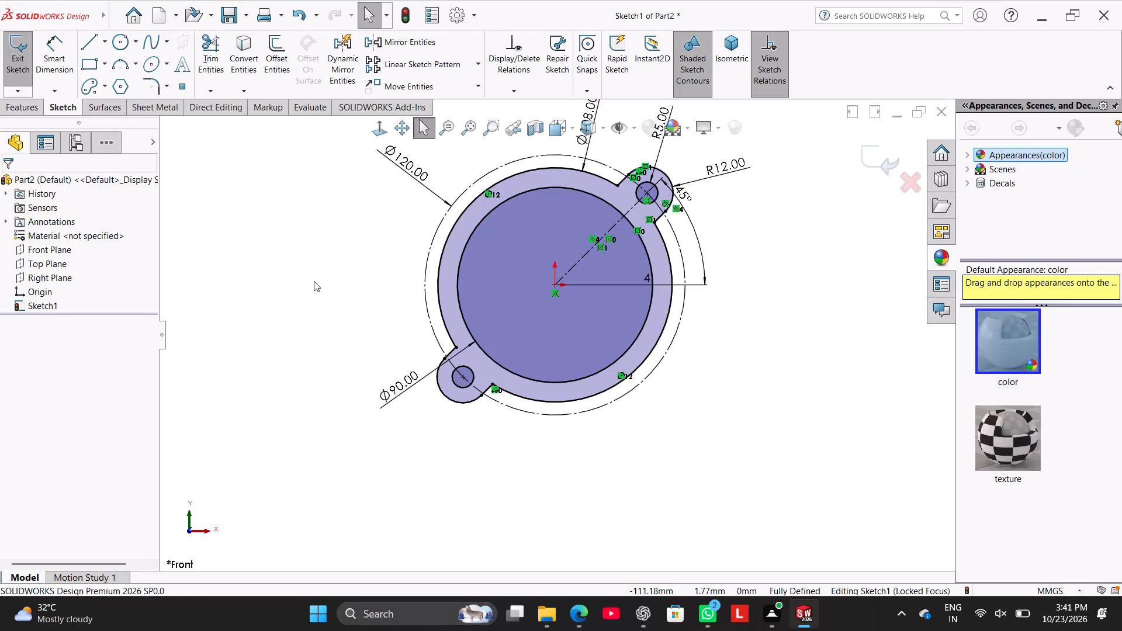
# Extrude the ring-and-lugs sketch as a Mid Plane boss with a depth of 102 mm.
pyautogui.scroll(3, 572, 363)
pyautogui.scroll(-2, 539, 314)
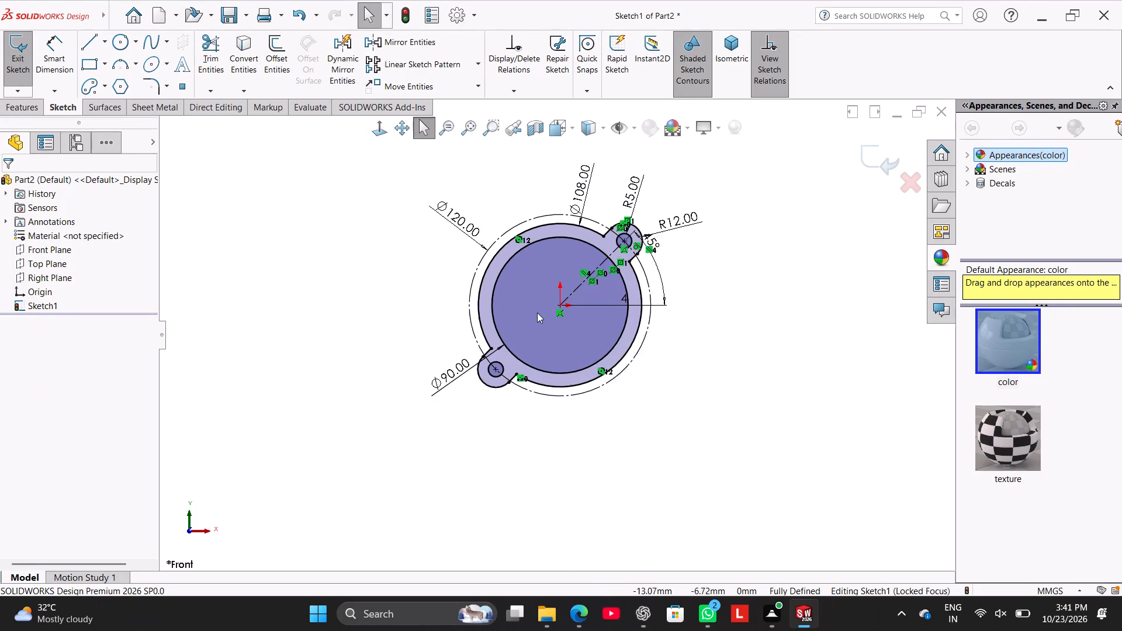
pyautogui.click(16, 104)
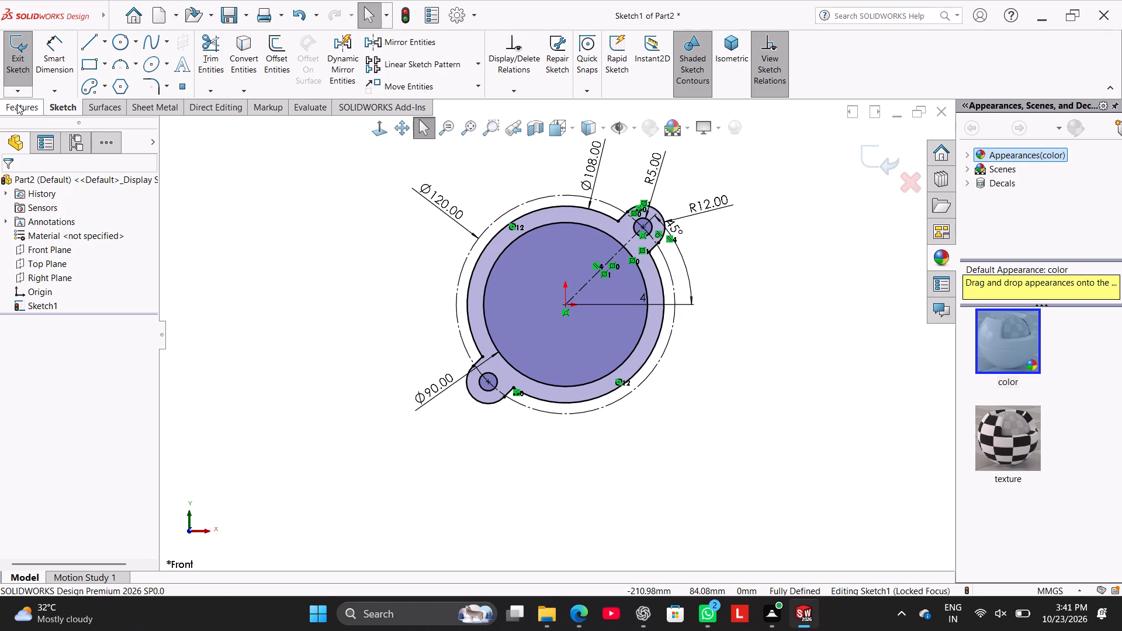
pyautogui.click(18, 61)
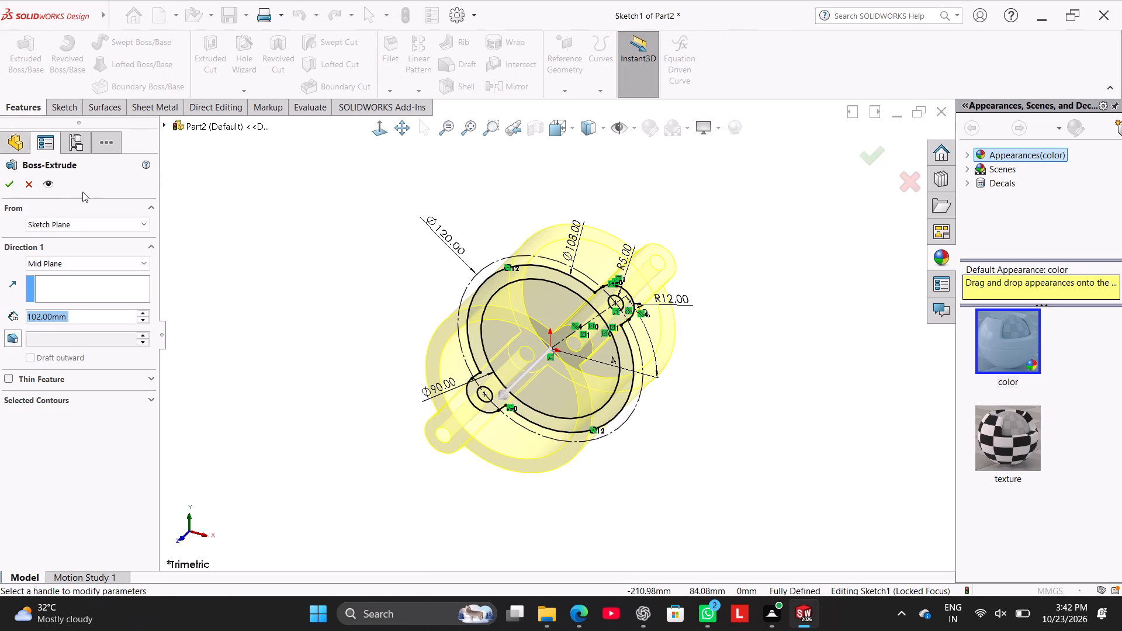
pyautogui.click(7, 185)
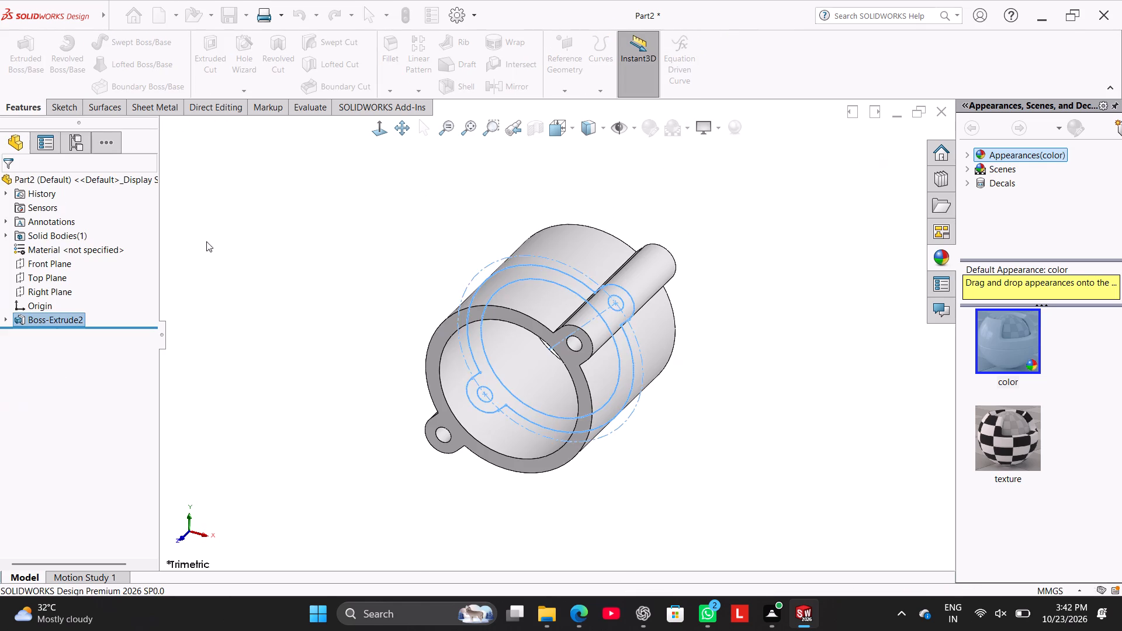
pyautogui.click(225, 241)
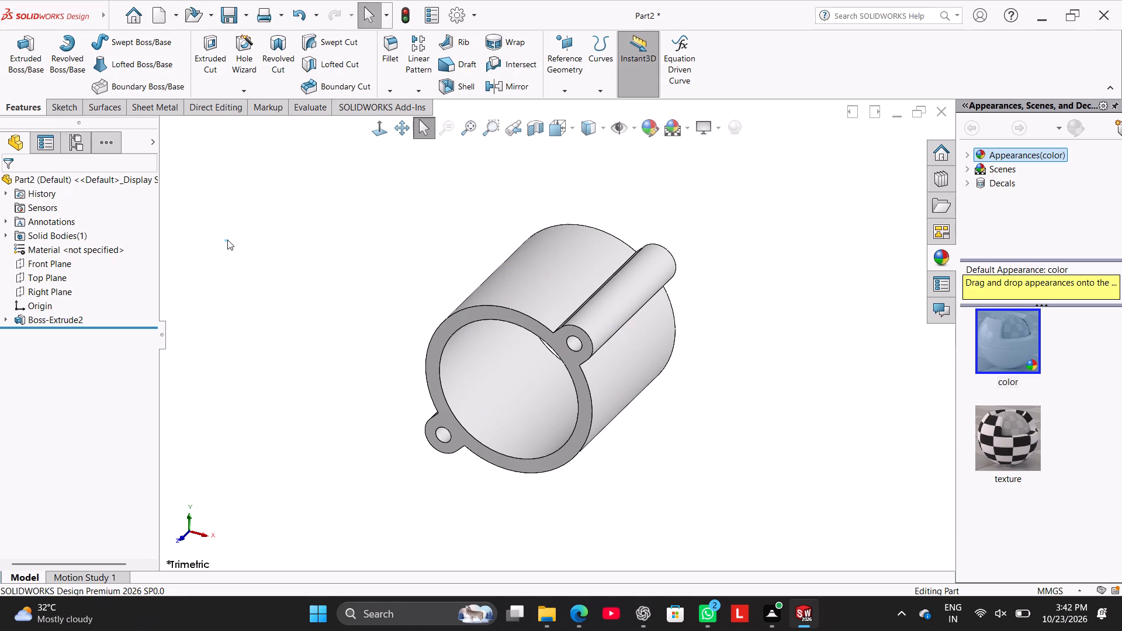
# Start a new sketch on the Front Plane.
pyautogui.click(64, 264)
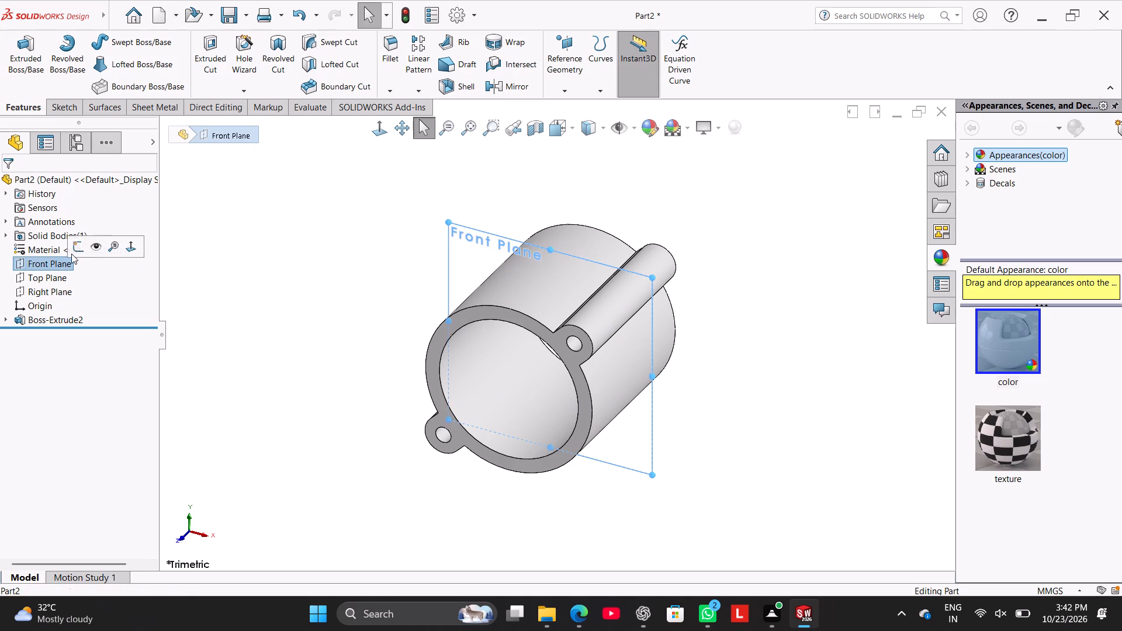
pyautogui.click(77, 246)
pyautogui.click(228, 314)
pyautogui.scroll(4, 425, 293)
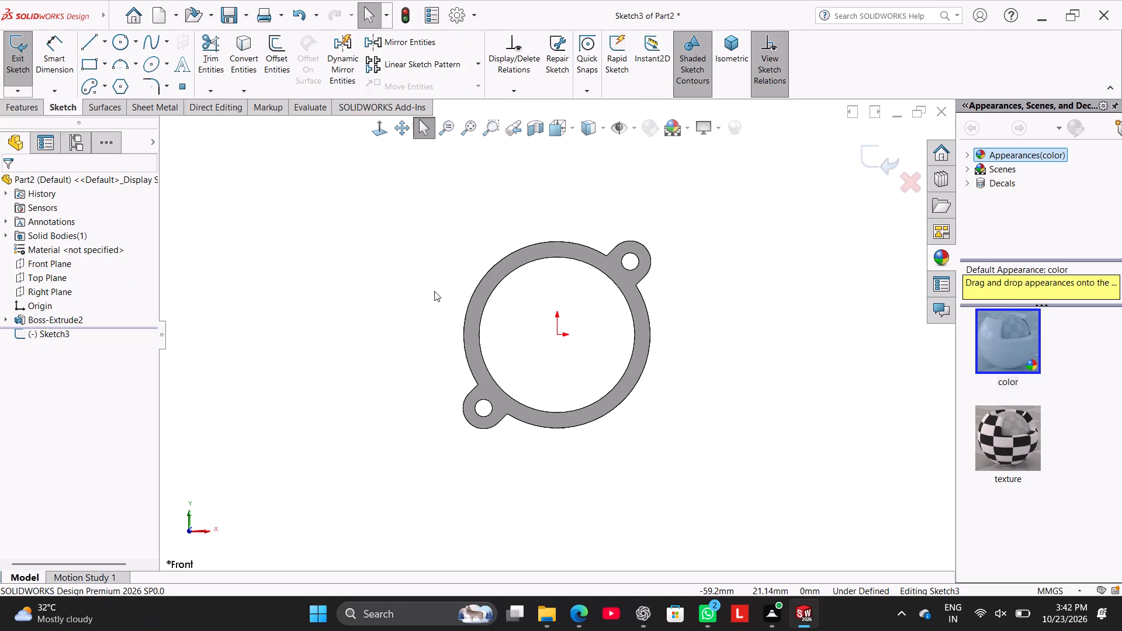
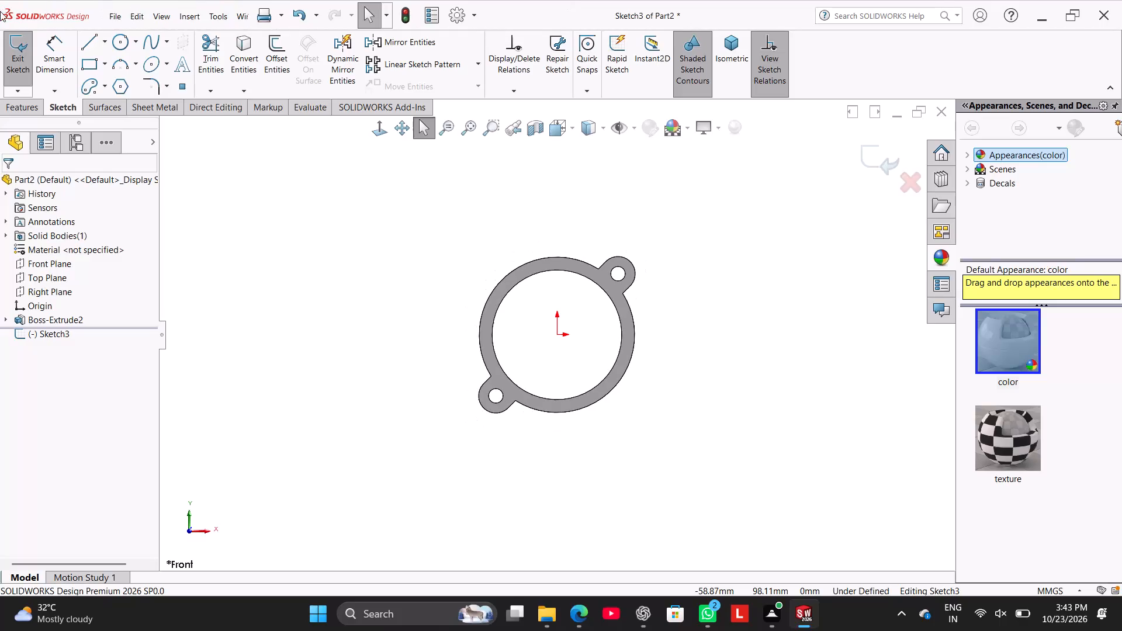
# Sketch a corner rectangle about 105 mm wide and 94 mm high, starting at the ring's leftmost outer point and extending upward.
pyautogui.click(89, 59)
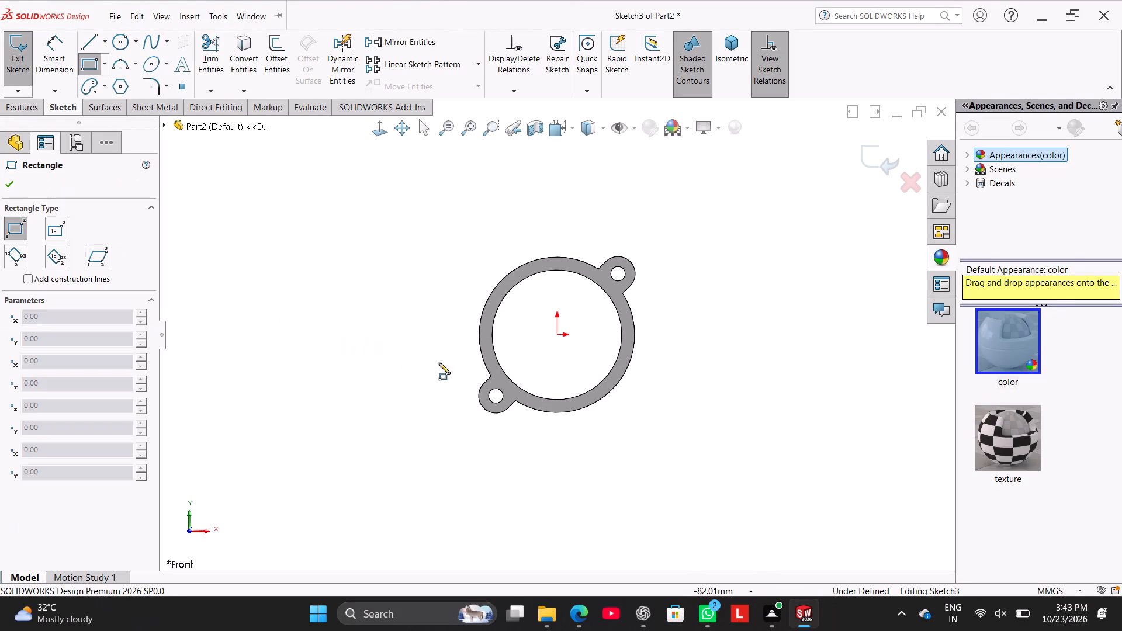
pyautogui.click(477, 334)
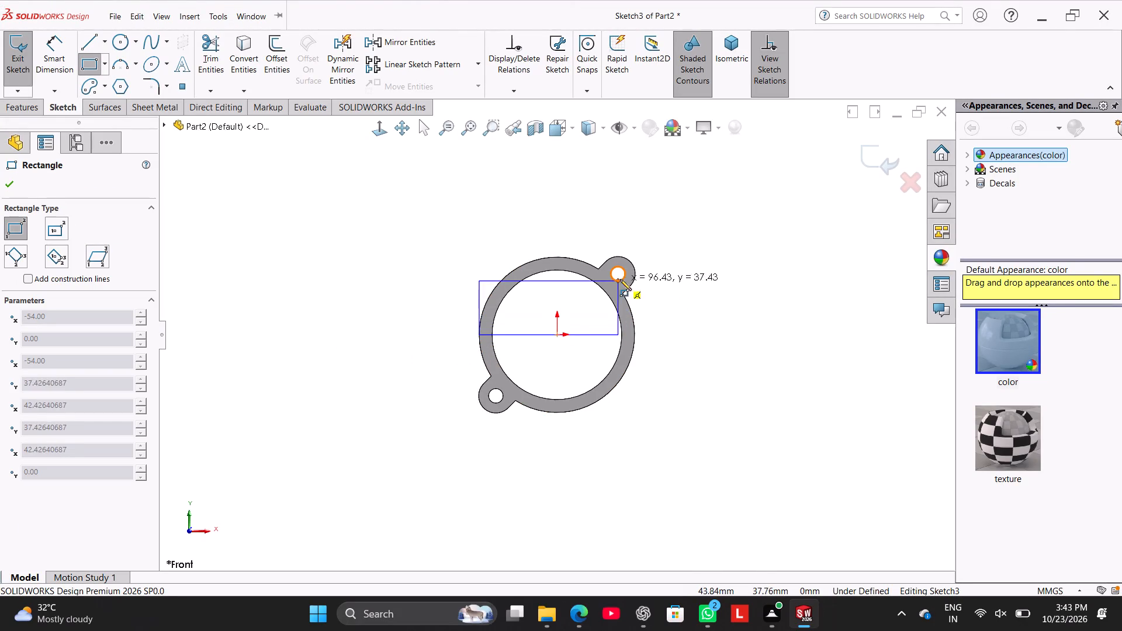
pyautogui.click(630, 200)
pyautogui.rightClick(716, 252)
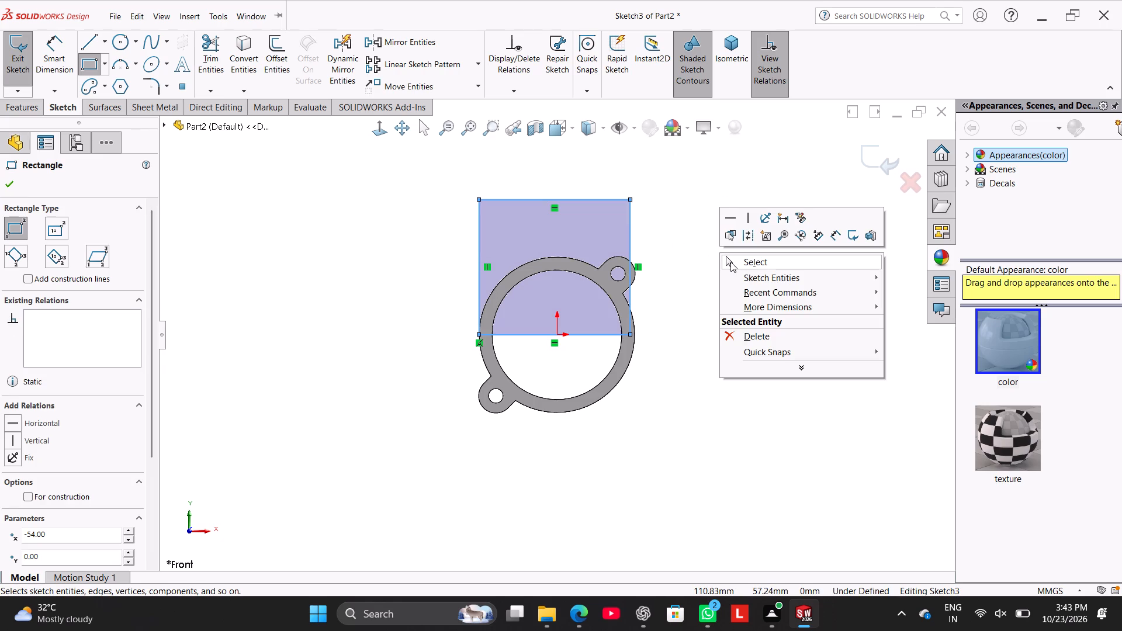
pyautogui.click(730, 262)
# Make the rectangle's lower-right corner coincident with the ring's outer circular edge.
pyautogui.scroll(-4, 633, 339)
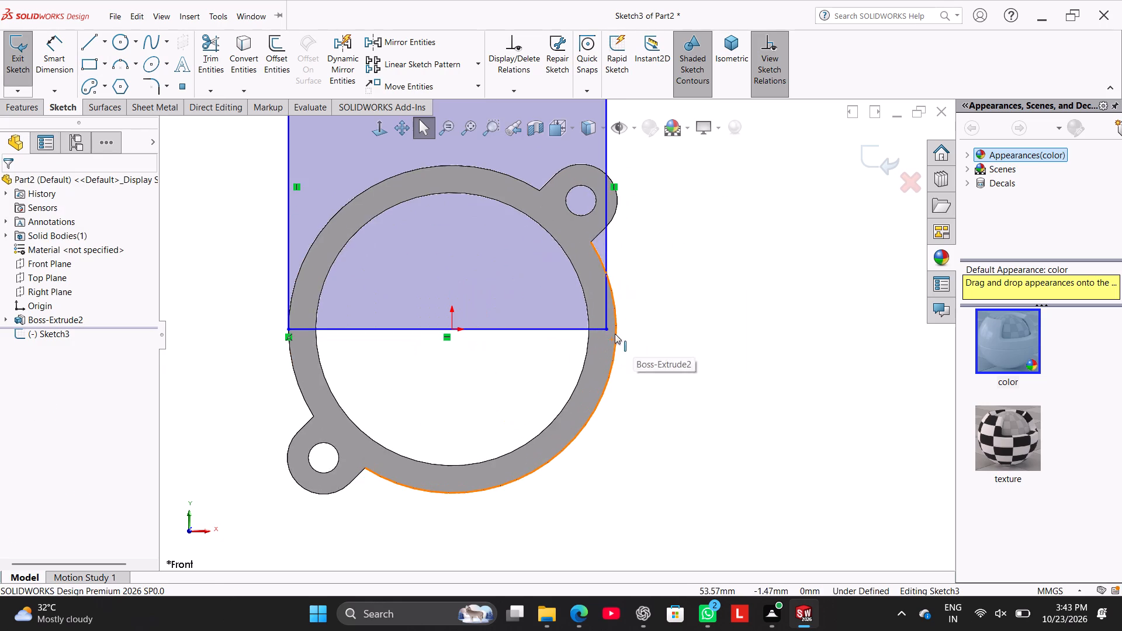
pyautogui.keyDown('ctrl'); pyautogui.click(608, 327); pyautogui.keyUp('ctrl')
pyautogui.keyDown('ctrl'); pyautogui.click(615, 331); pyautogui.keyUp('ctrl')
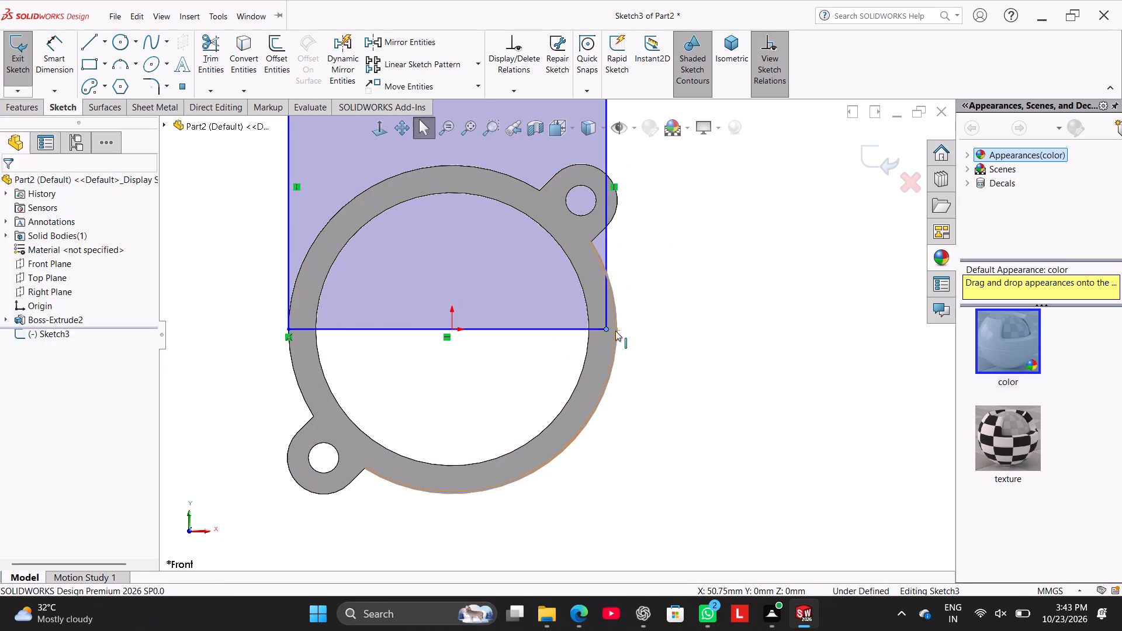
pyautogui.click(22, 425)
pyautogui.scroll(3, 680, 313)
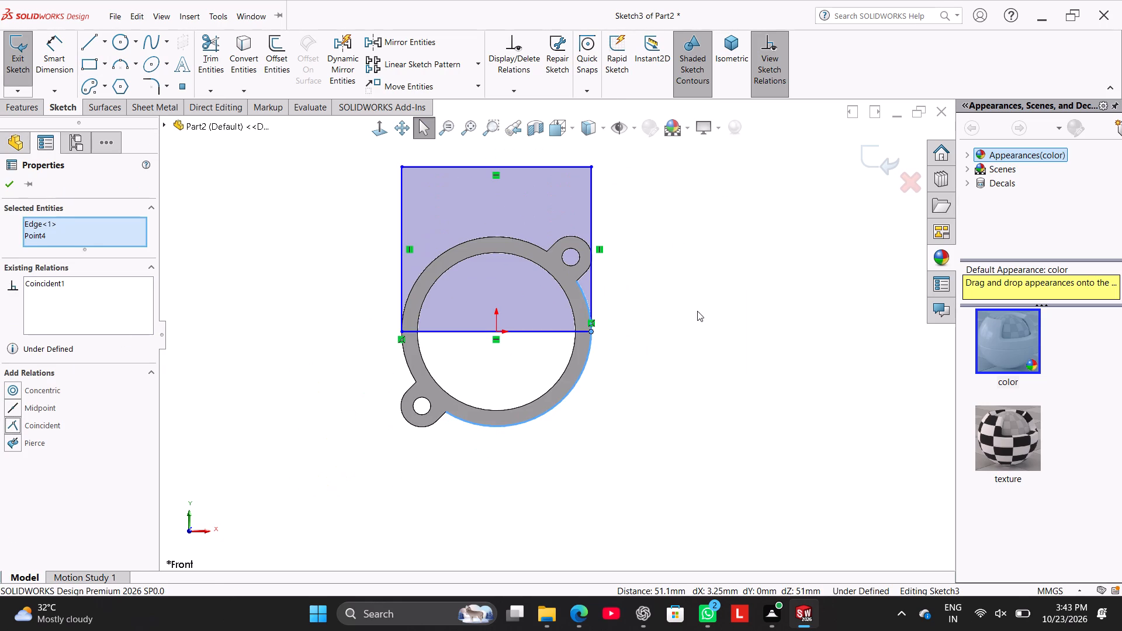
pyautogui.click(661, 266)
# Dimension the rectangle's left vertical side to 76 mm.
pyautogui.click(61, 58)
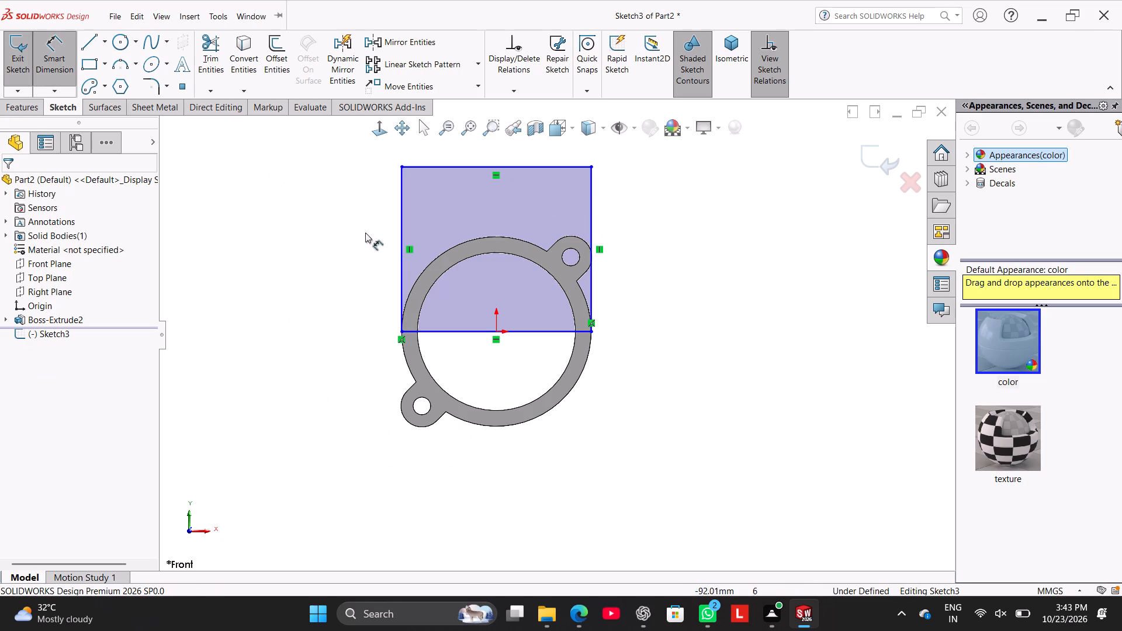
pyautogui.click(401, 234)
pyautogui.click(332, 232)
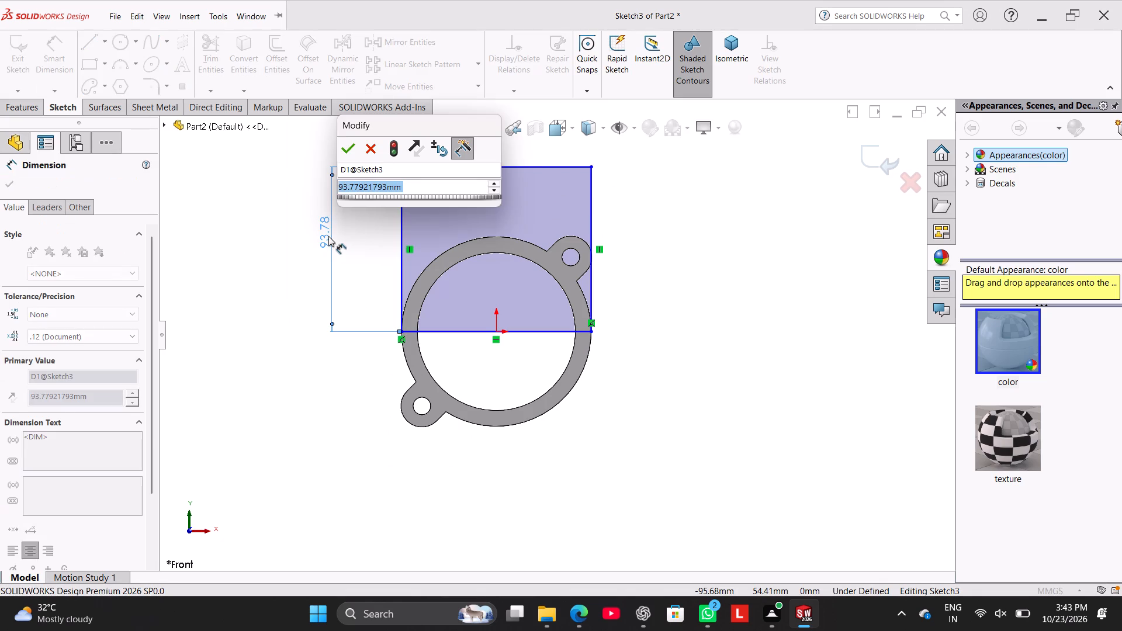
pyautogui.press('7')
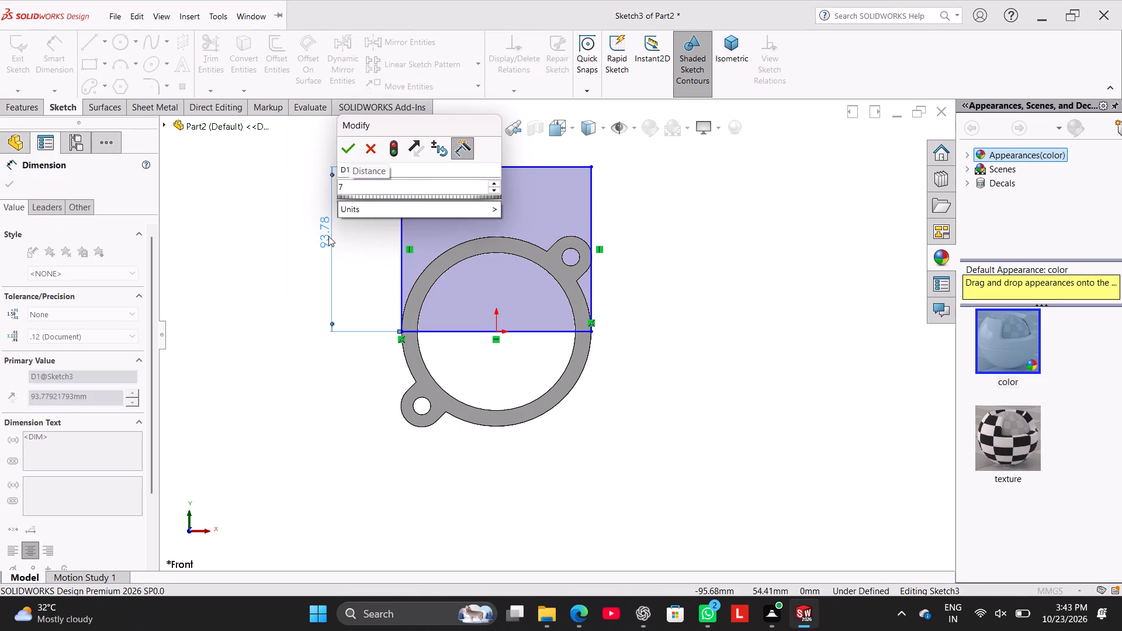
pyautogui.press('6')
pyautogui.press('Return')
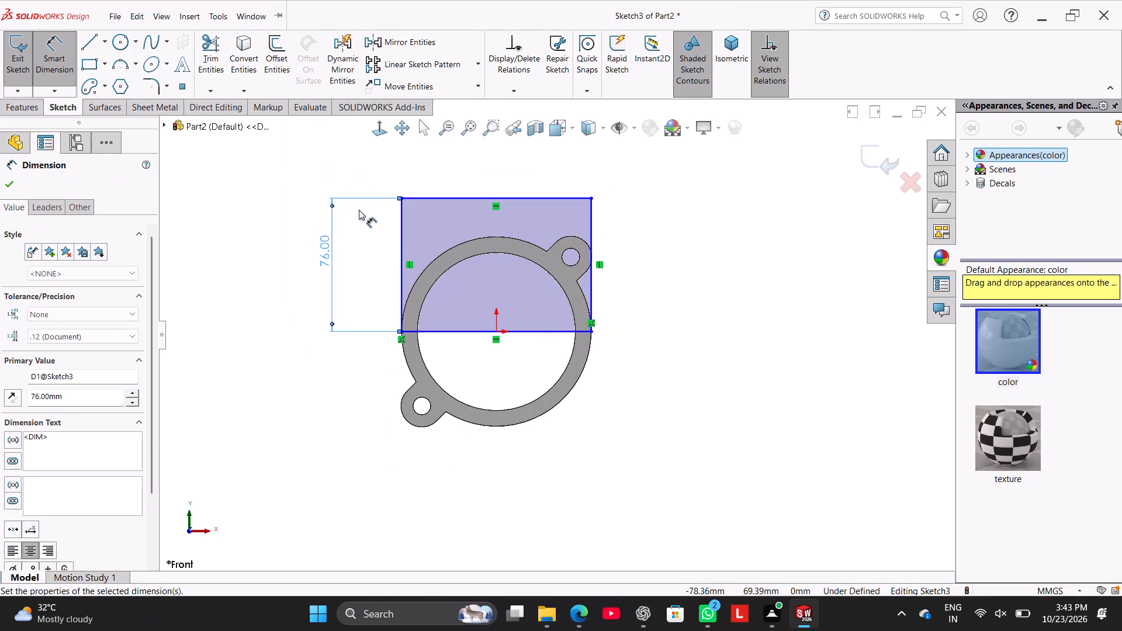
pyautogui.rightClick(741, 269)
pyautogui.click(765, 303)
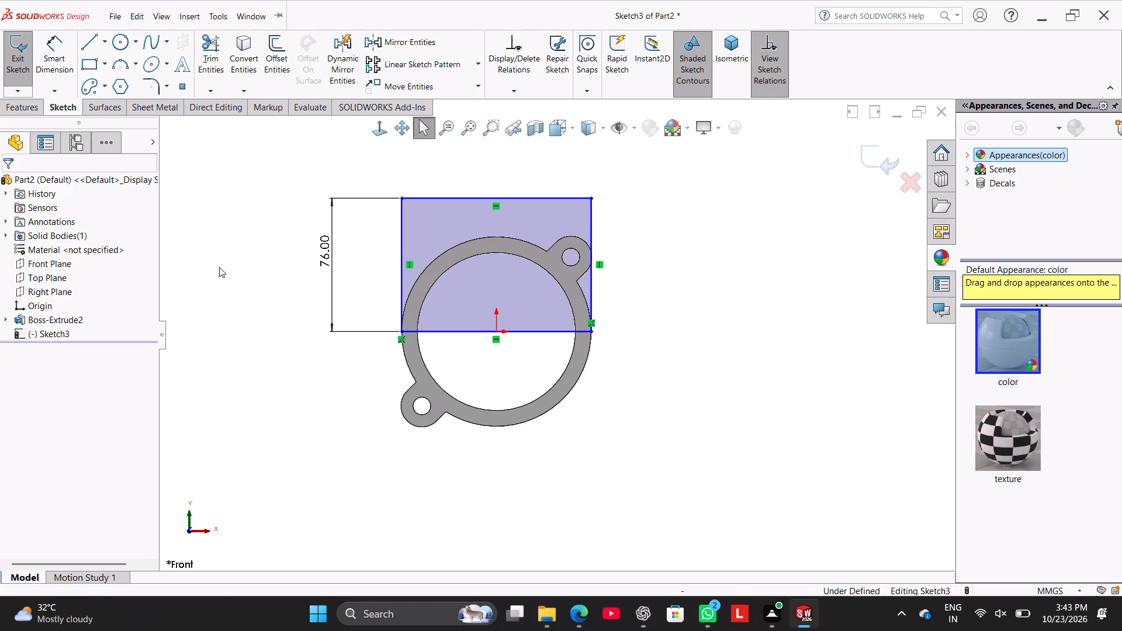
# Convert the ring's inner 90 mm circular edge into a sketch entity.
pyautogui.click(237, 61)
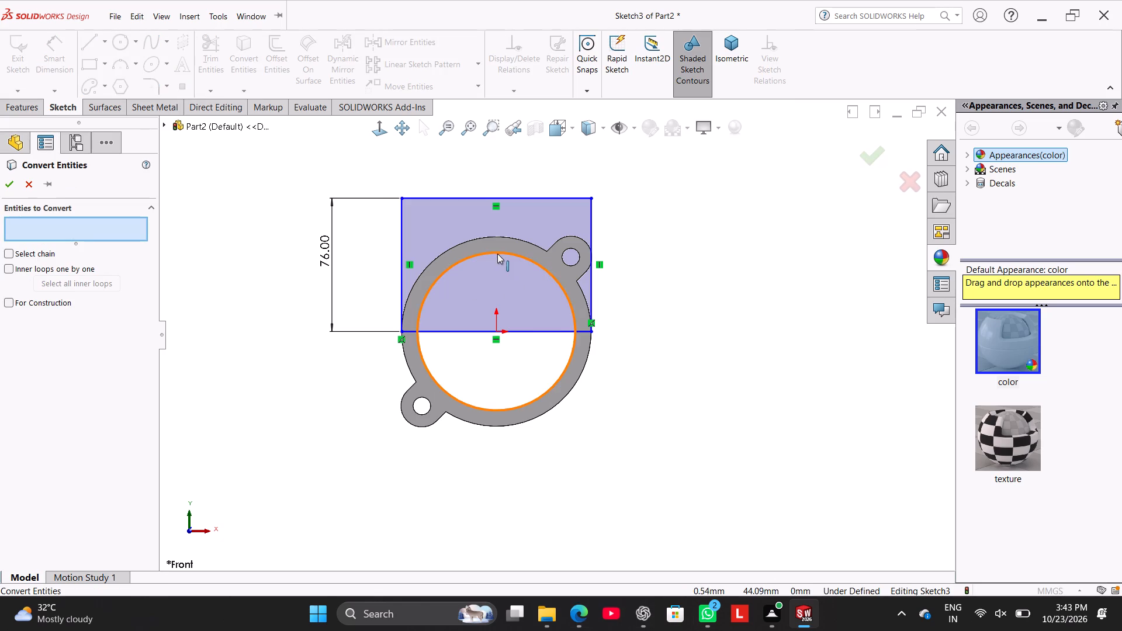
pyautogui.click(497, 254)
pyautogui.click(5, 188)
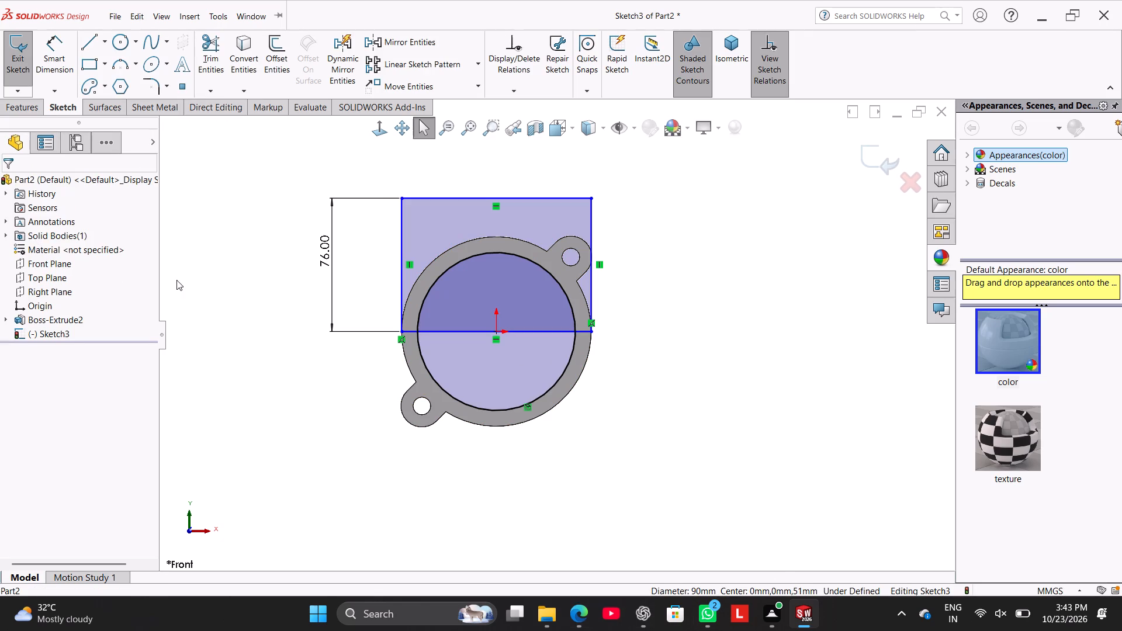
# Trim the rectangle's base line inside the inner circle and the circle's lower half, leaving an arch-bottomed profile.
pyautogui.click(210, 58)
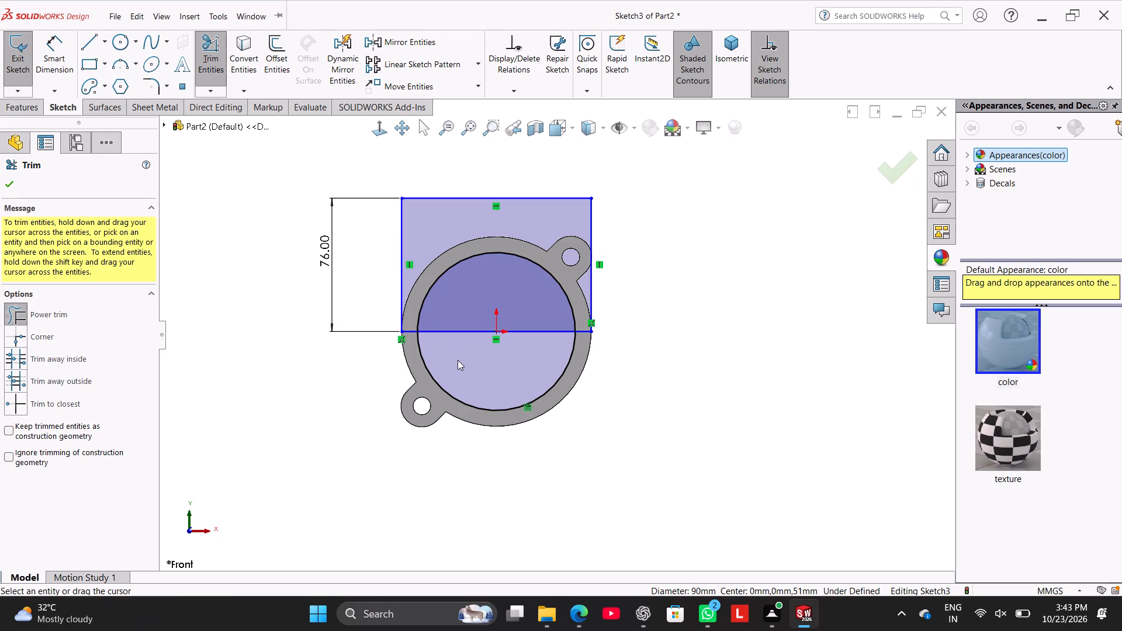
pyautogui.moveTo(461, 359); pyautogui.dragTo(462, 325)
pyautogui.moveTo(485, 360); pyautogui.dragTo(477, 405)
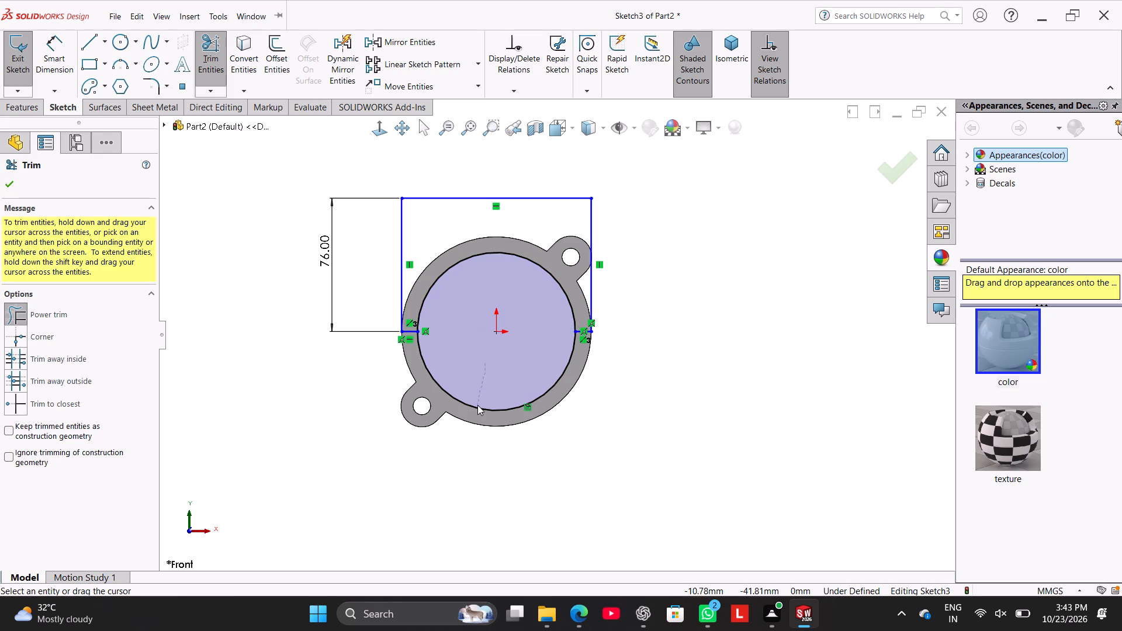
pyautogui.moveTo(477, 405); pyautogui.dragTo(475, 412)
pyautogui.rightClick(283, 372)
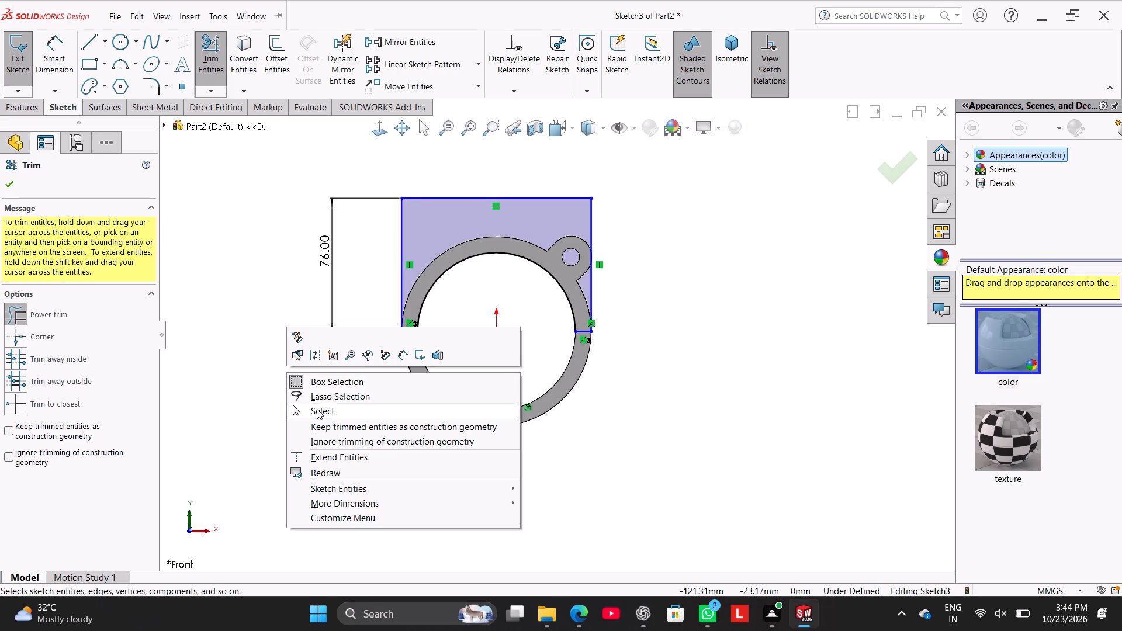
pyautogui.click(317, 410)
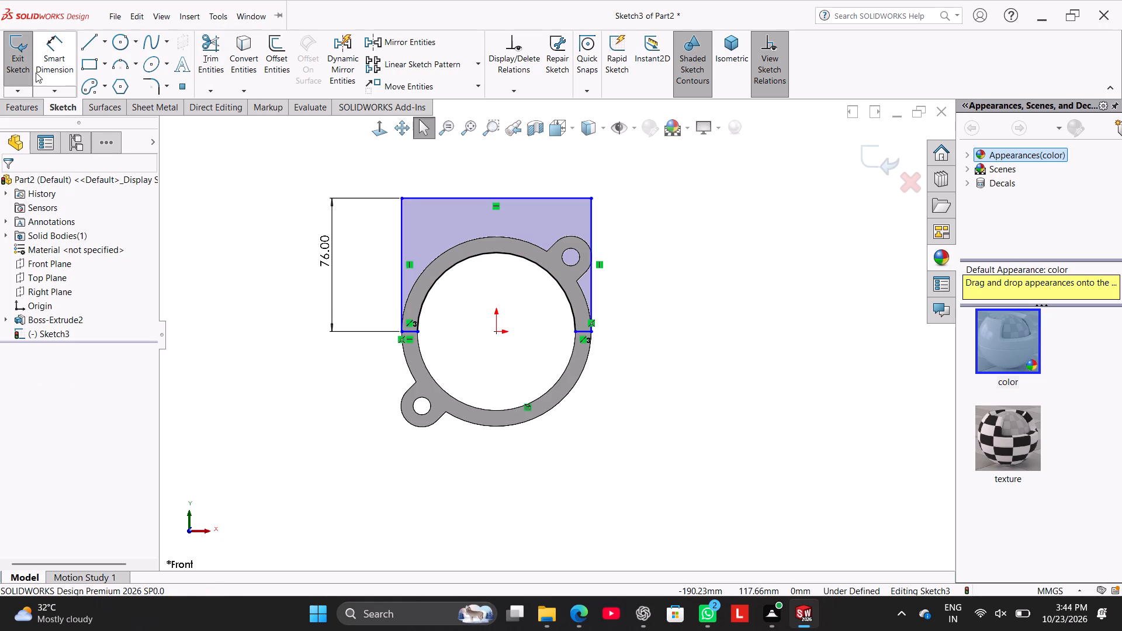
# Dimension the rectangle's top line at 108 mm.
pyautogui.click(49, 58)
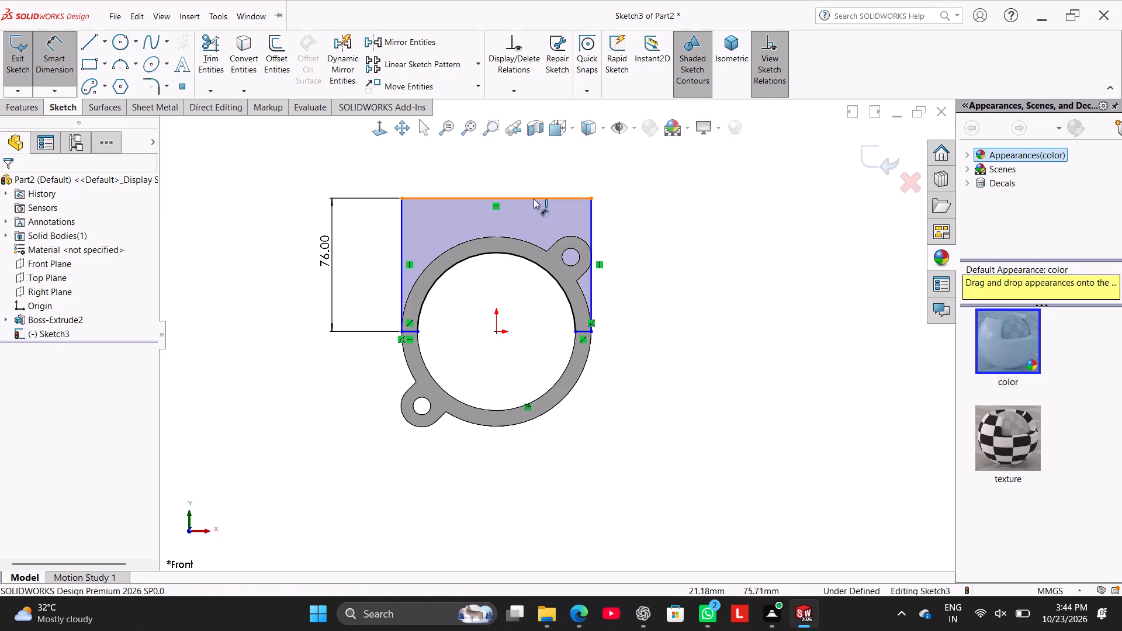
pyautogui.click(535, 199)
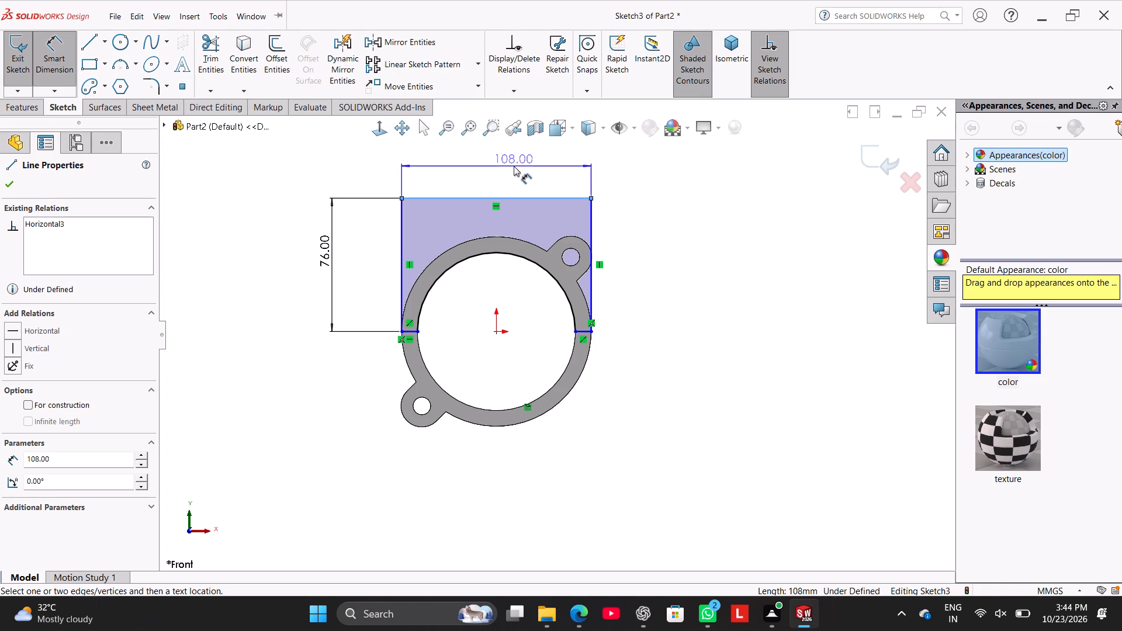
pyautogui.click(514, 166)
pyautogui.click(553, 203)
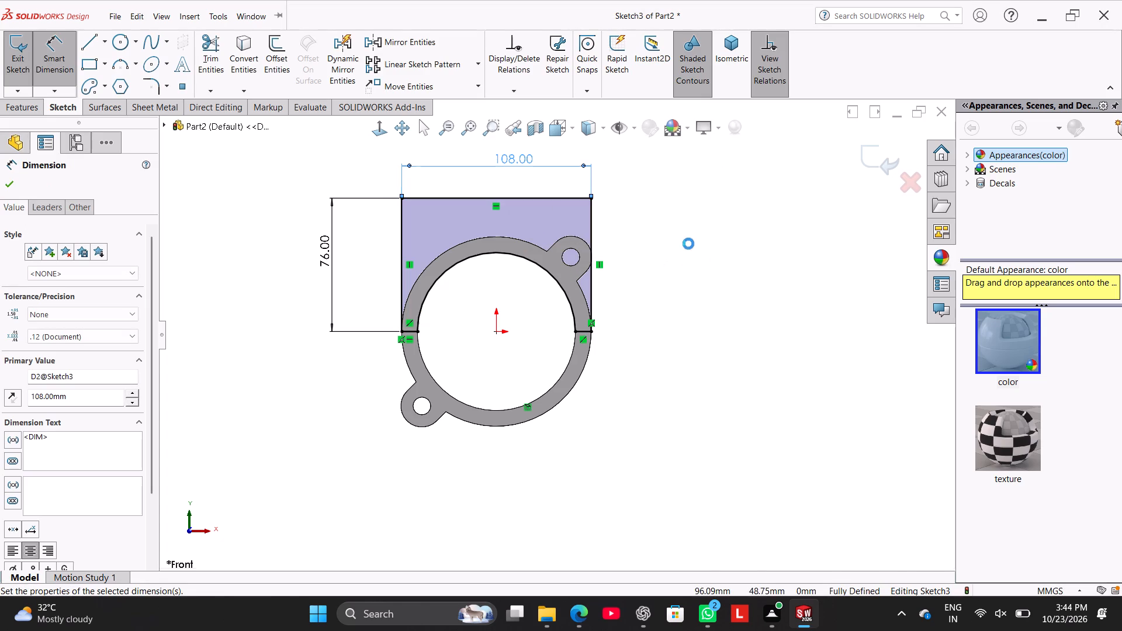
pyautogui.rightClick(689, 244)
pyautogui.click(722, 277)
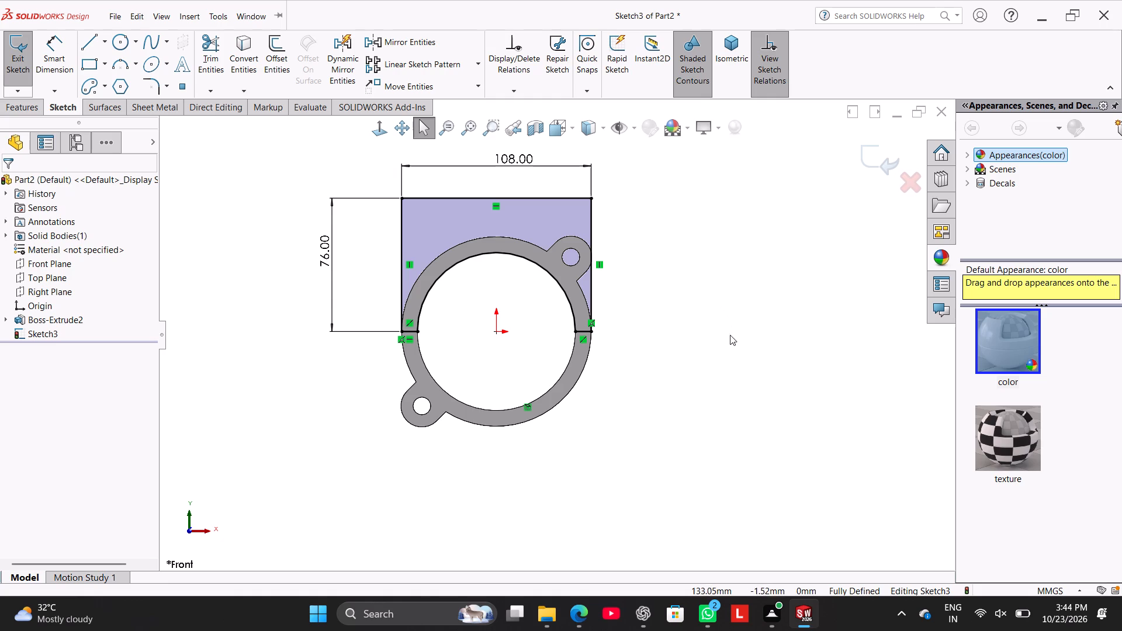
# Begin an Extruded Boss/Base from the arch-bottomed rectangular profile.
pyautogui.moveTo(737, 340); pyautogui.dragTo(780, 412, button='middle')
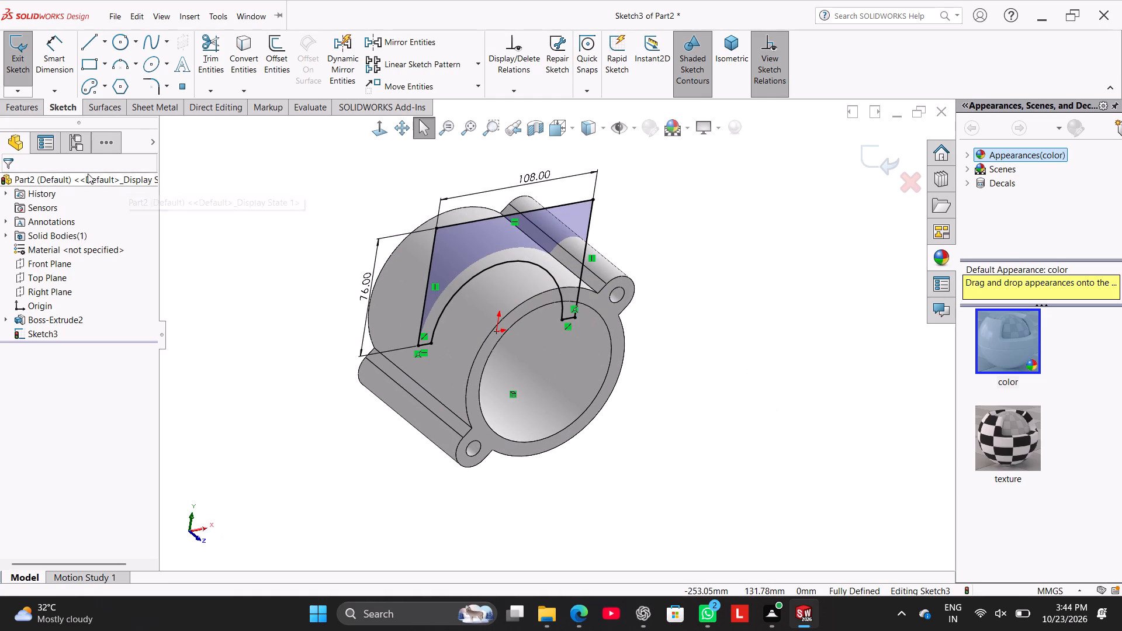
pyautogui.click(28, 109)
pyautogui.click(18, 56)
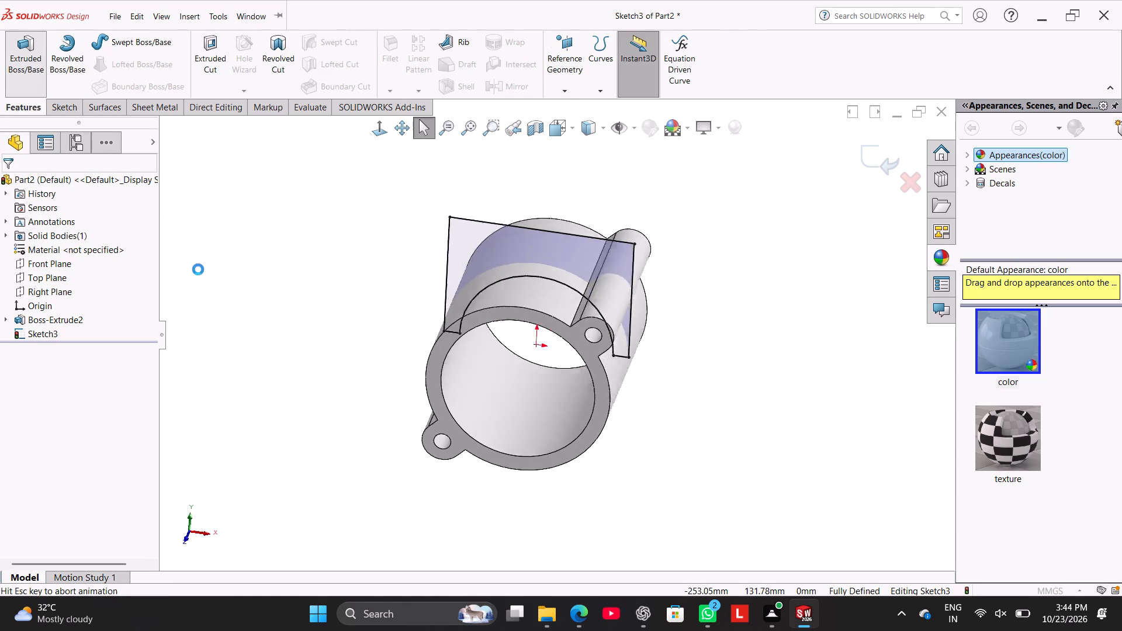
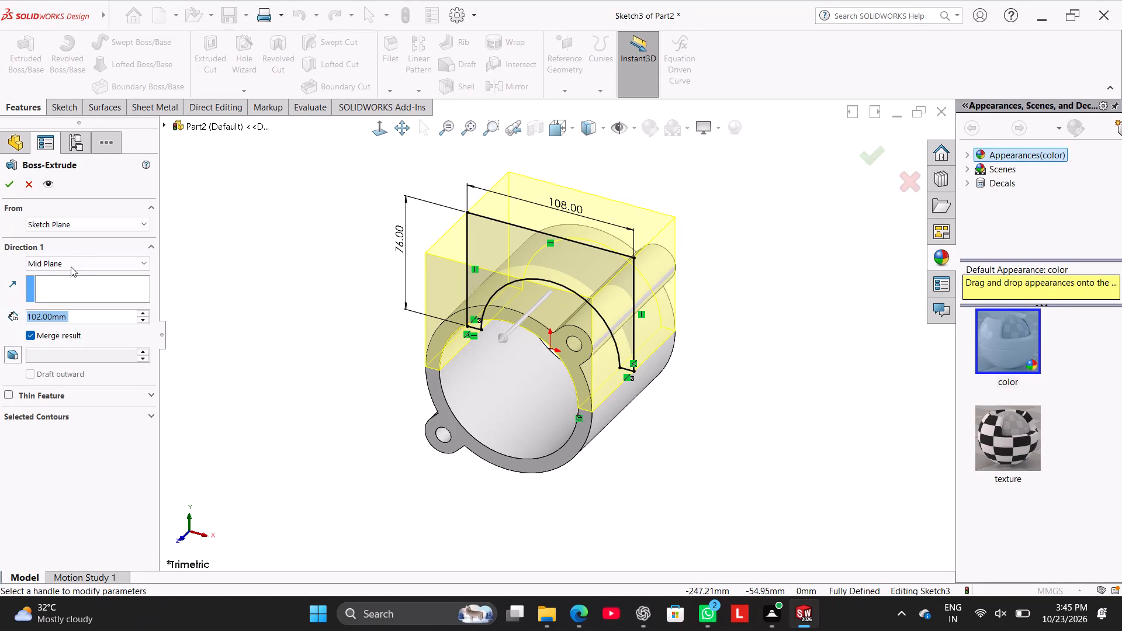
# Set the block's mid-plane extrusion depth to 74 mm and finish the boss.
pyautogui.write('74')
pyautogui.press('Return')
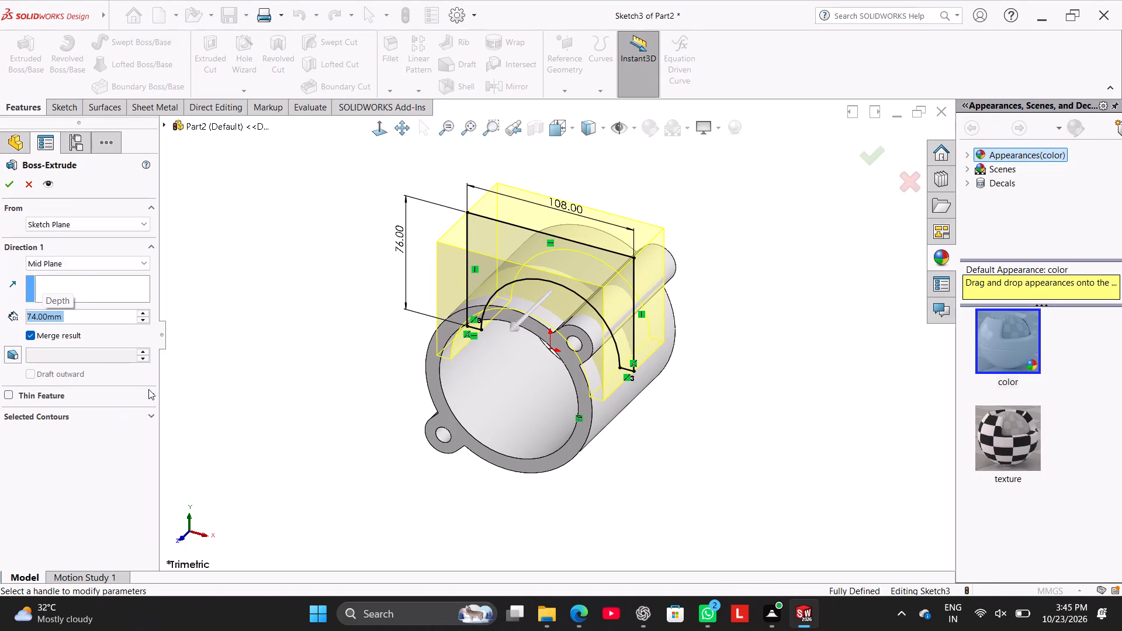
pyautogui.click(12, 183)
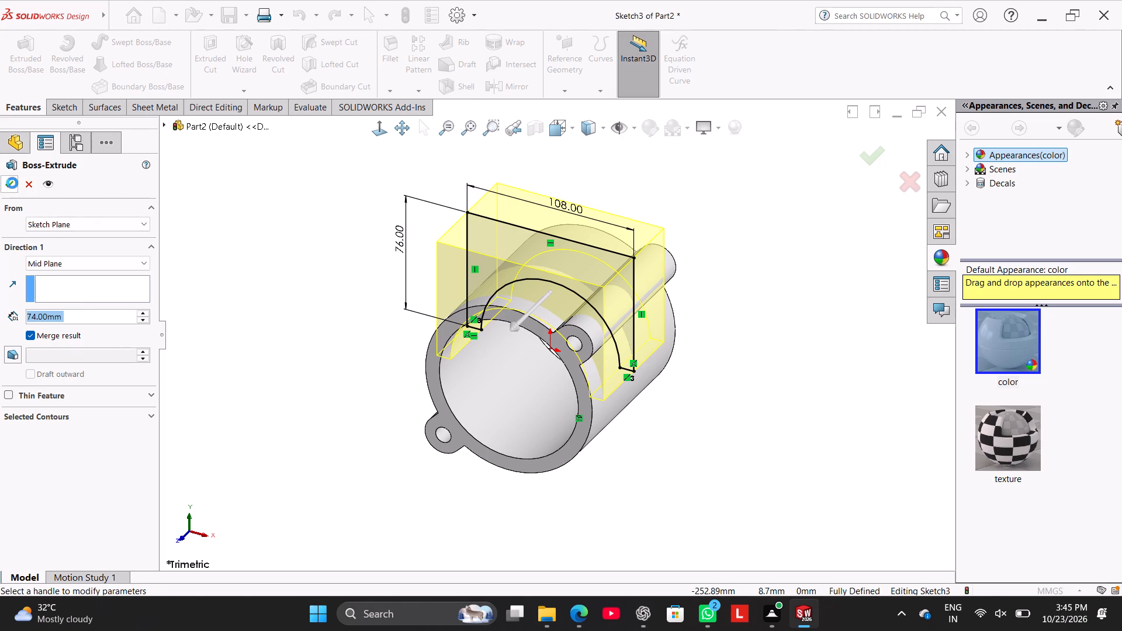
pyautogui.click(312, 280)
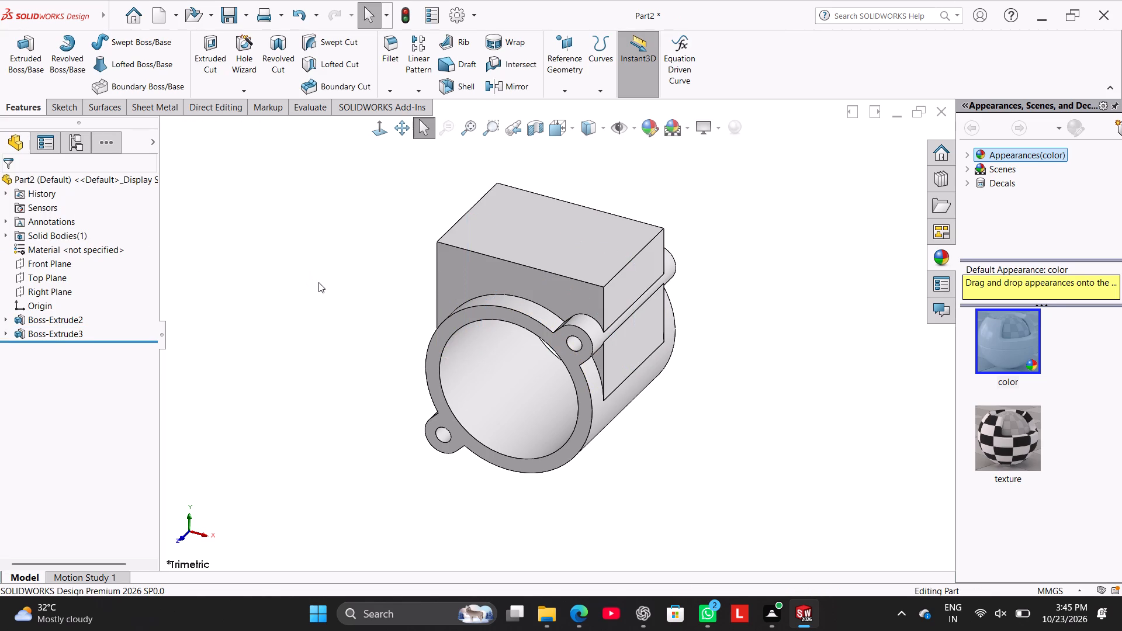
# Reopen the lugged ring's sketch and examine its diameters, lug radii and the lug's angled centerline, then leave the sketch.
pyautogui.moveTo(320, 283); pyautogui.dragTo(280, 226, button='middle')
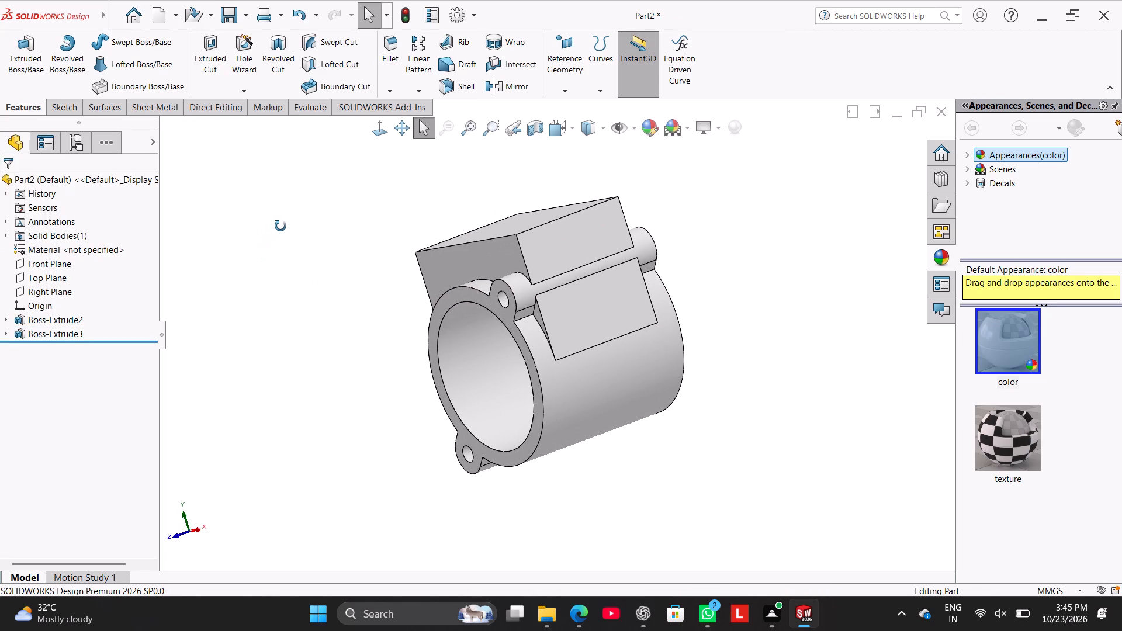
pyautogui.moveTo(280, 226); pyautogui.dragTo(333, 251, button='middle')
pyautogui.moveTo(341, 349); pyautogui.dragTo(380, 307, button='right')
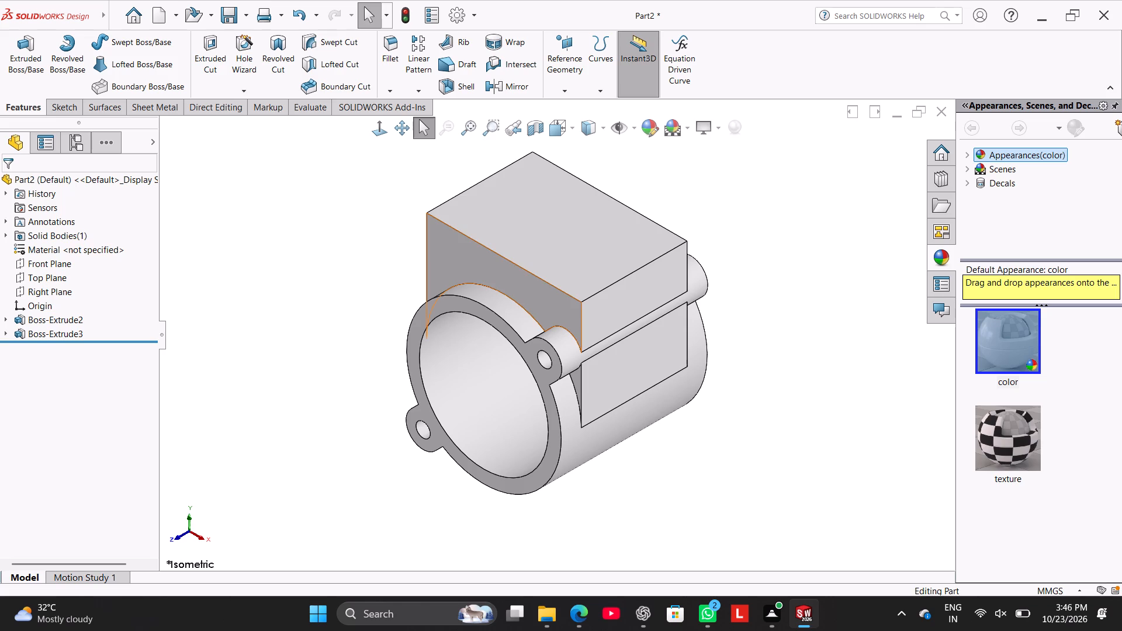
pyautogui.click(54, 324)
pyautogui.click(81, 287)
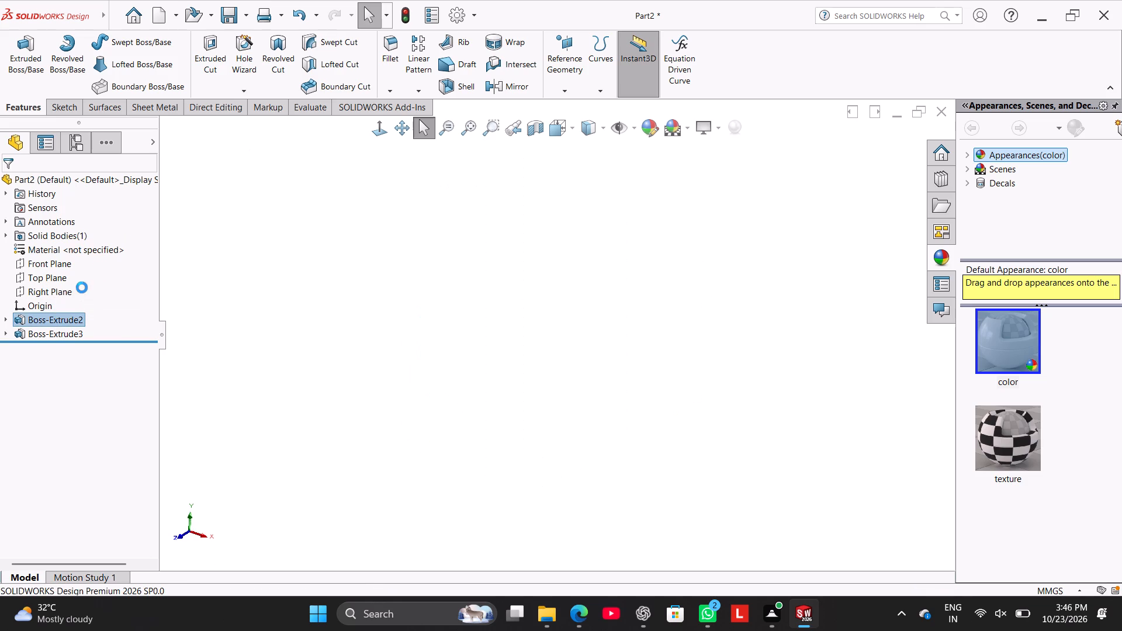
pyautogui.scroll(2, 658, 192)
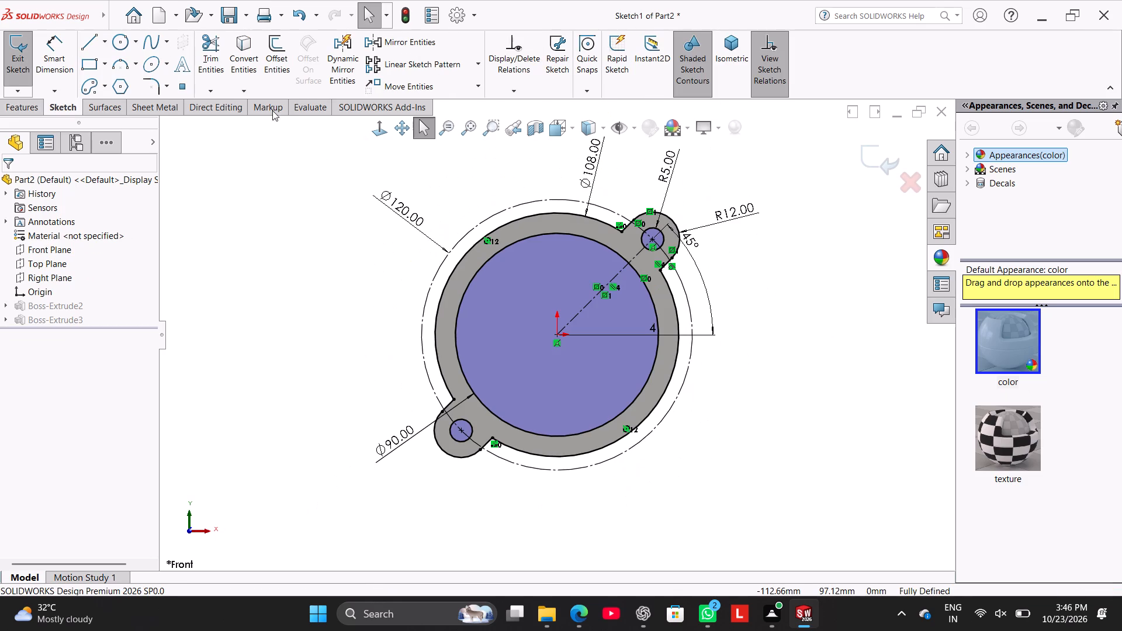
pyautogui.click(60, 60)
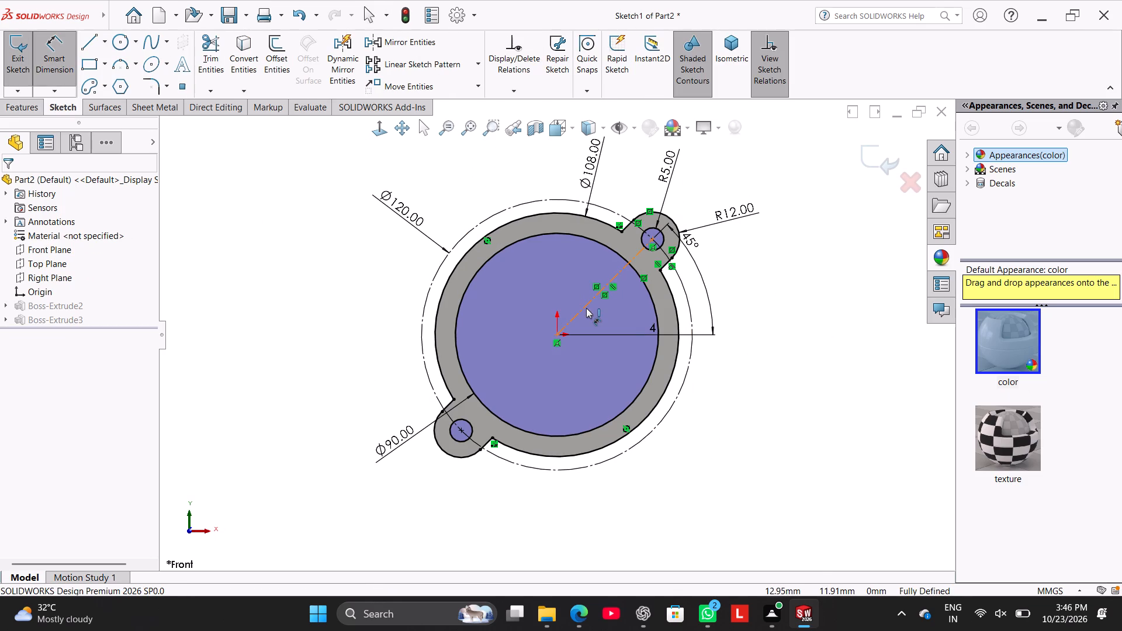
pyautogui.click(585, 308)
pyautogui.click(58, 50)
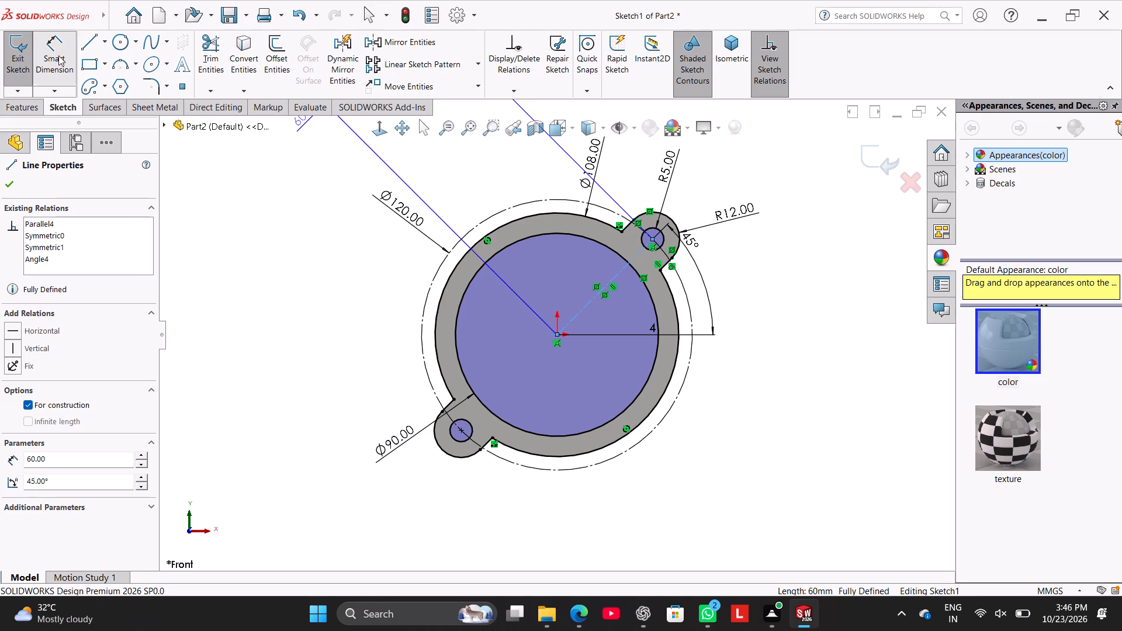
pyautogui.click(138, 241)
pyautogui.click(238, 273)
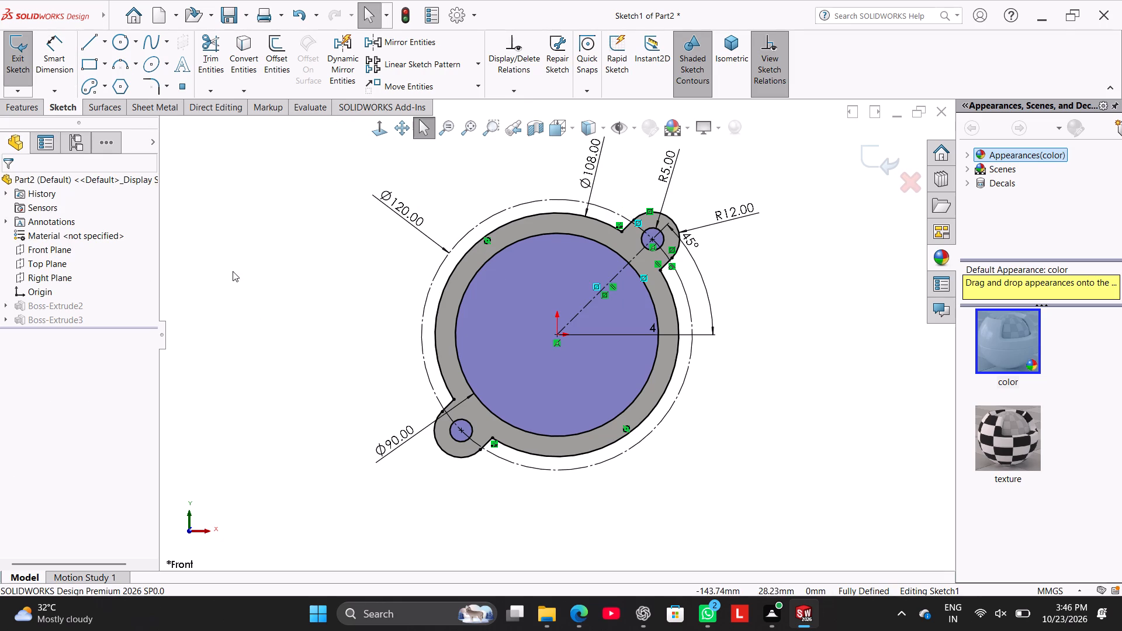
pyautogui.scroll(1, 798, 321)
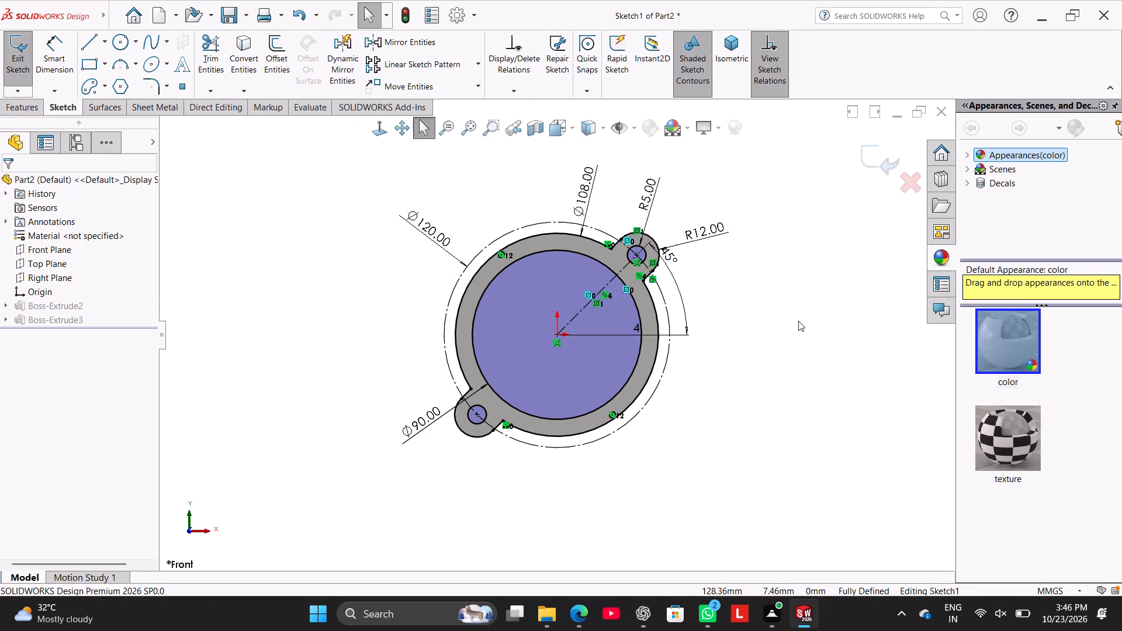
pyautogui.scroll(-2, 759, 294)
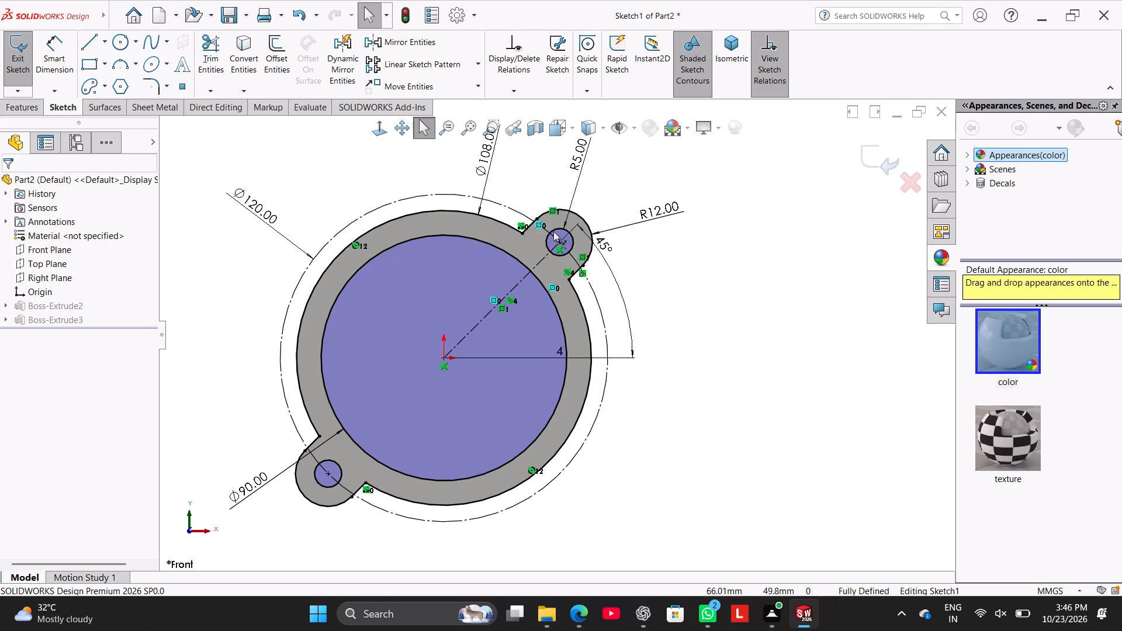
pyautogui.scroll(3, 464, 243)
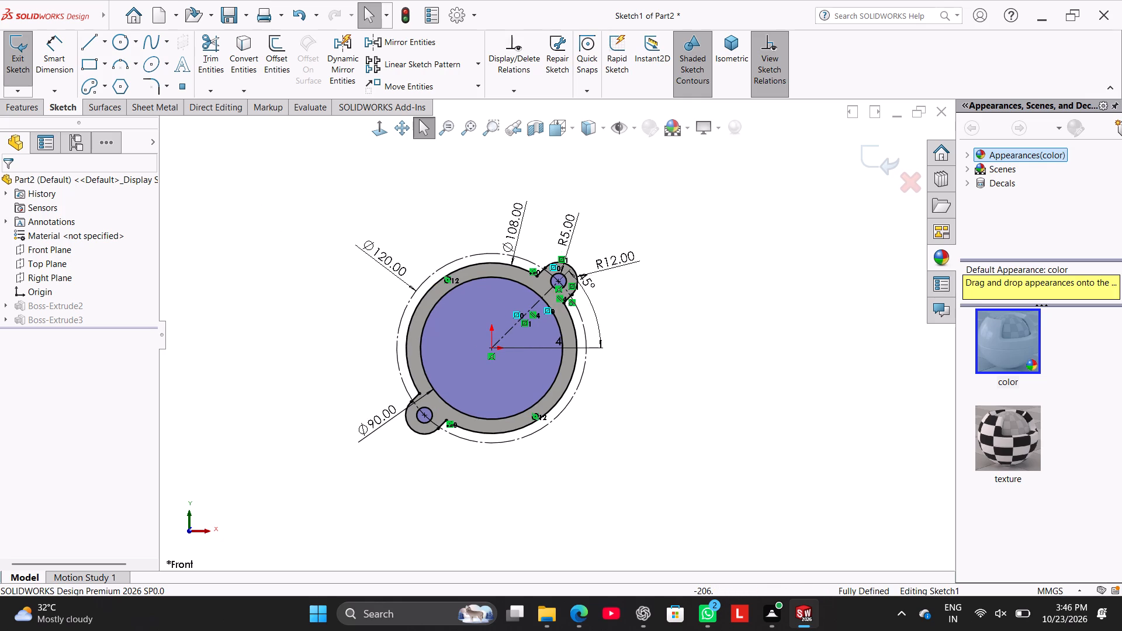
pyautogui.click(25, 63)
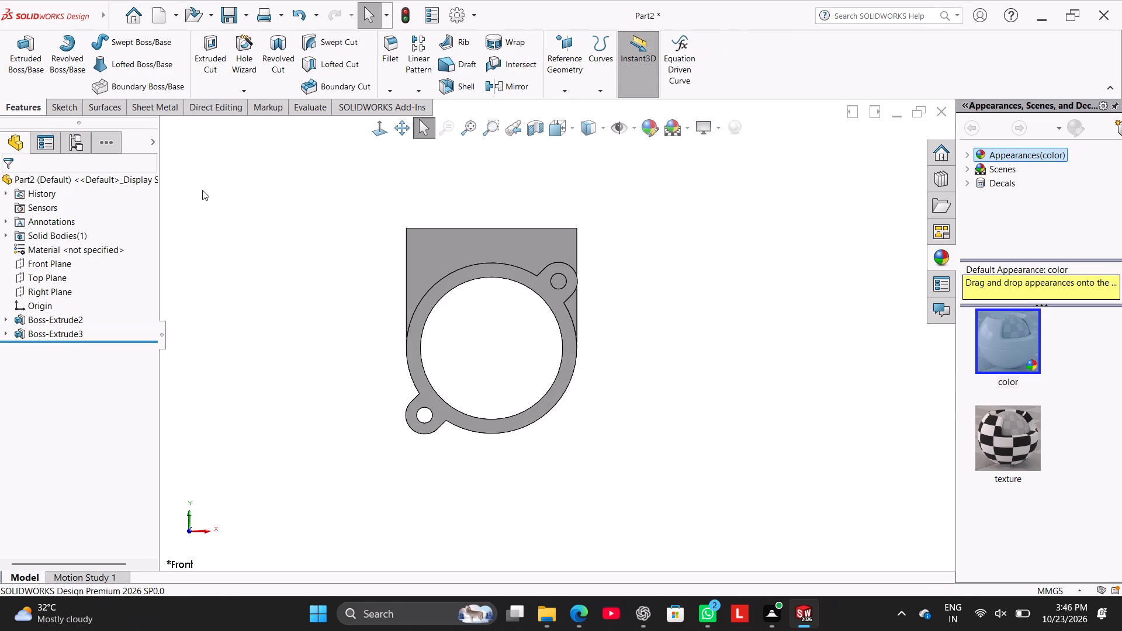
# Examine how the upper lug meets the block's side edge, and review the width and height dimensions in the block's sketch.
pyautogui.click(294, 237)
pyautogui.scroll(-3, 601, 275)
pyautogui.scroll(-3, 555, 275)
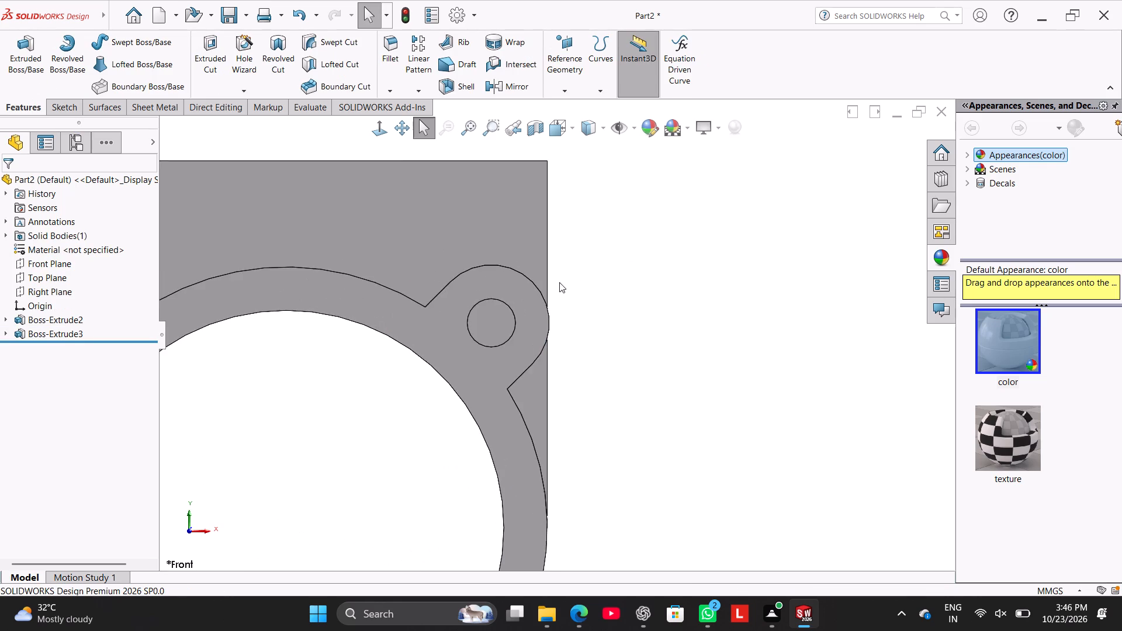
pyautogui.scroll(-2, 560, 291)
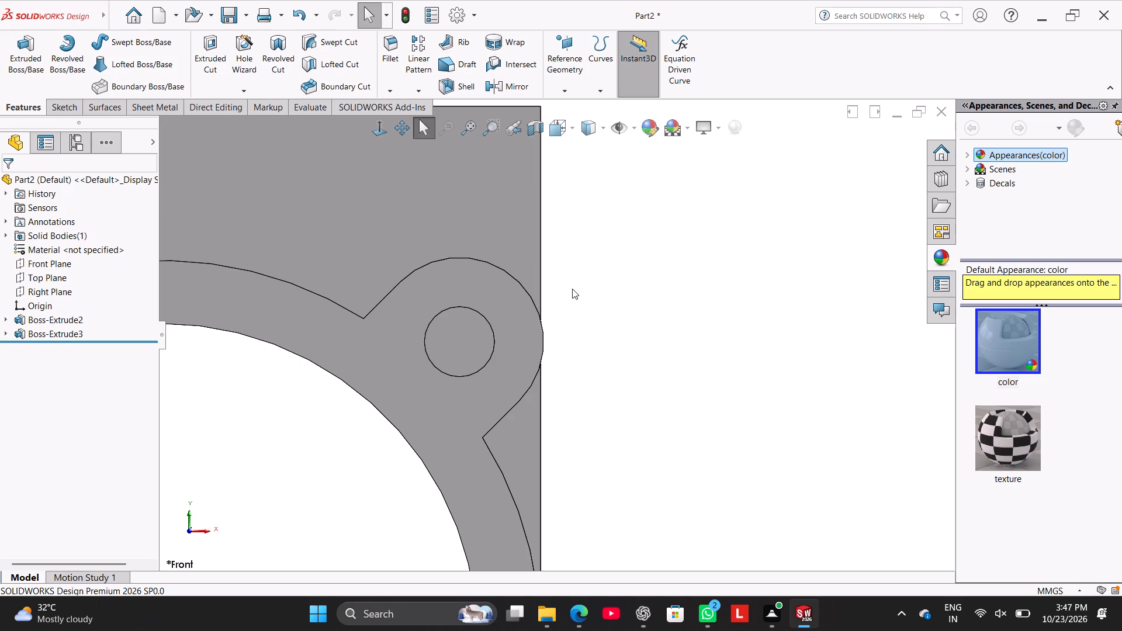
pyautogui.scroll(5, 565, 407)
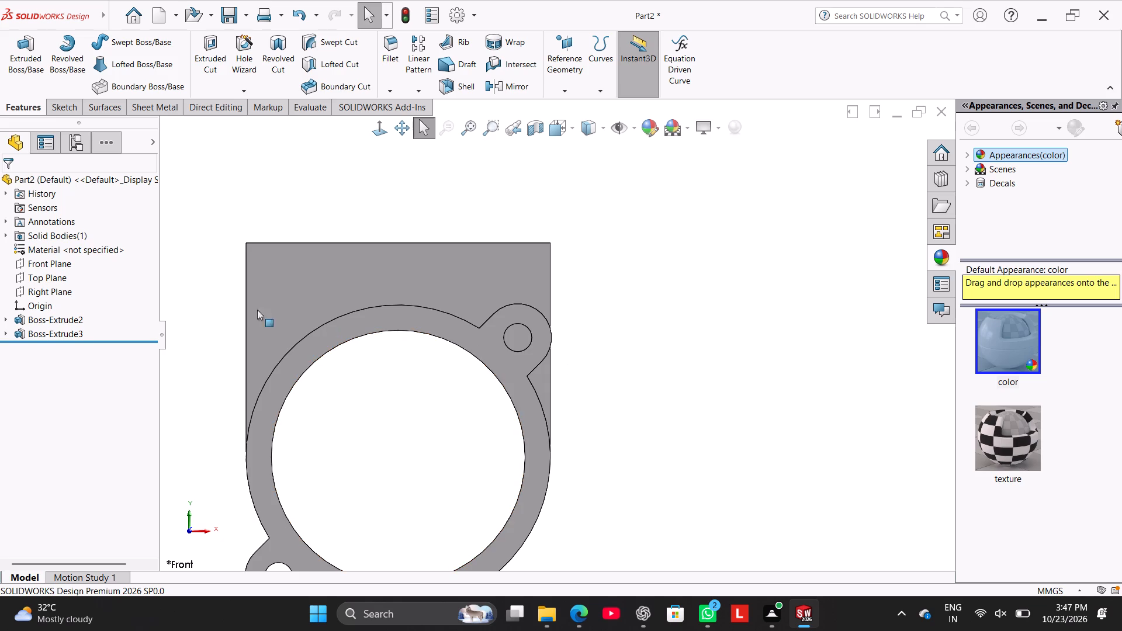
pyautogui.rightClick(70, 333)
pyautogui.click(102, 299)
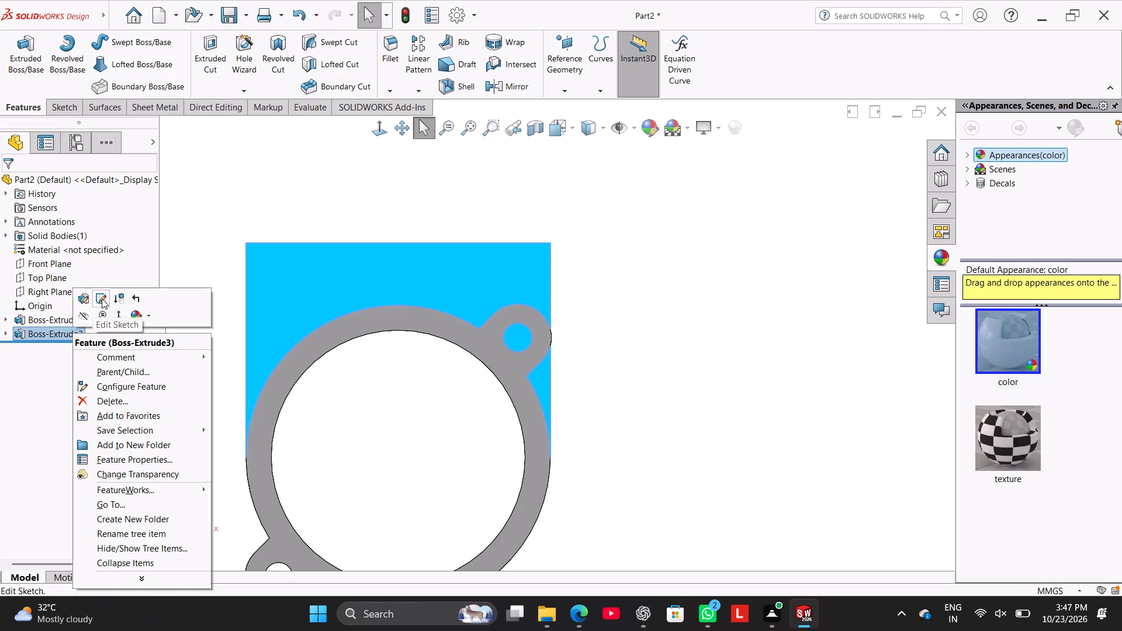
pyautogui.click(334, 416)
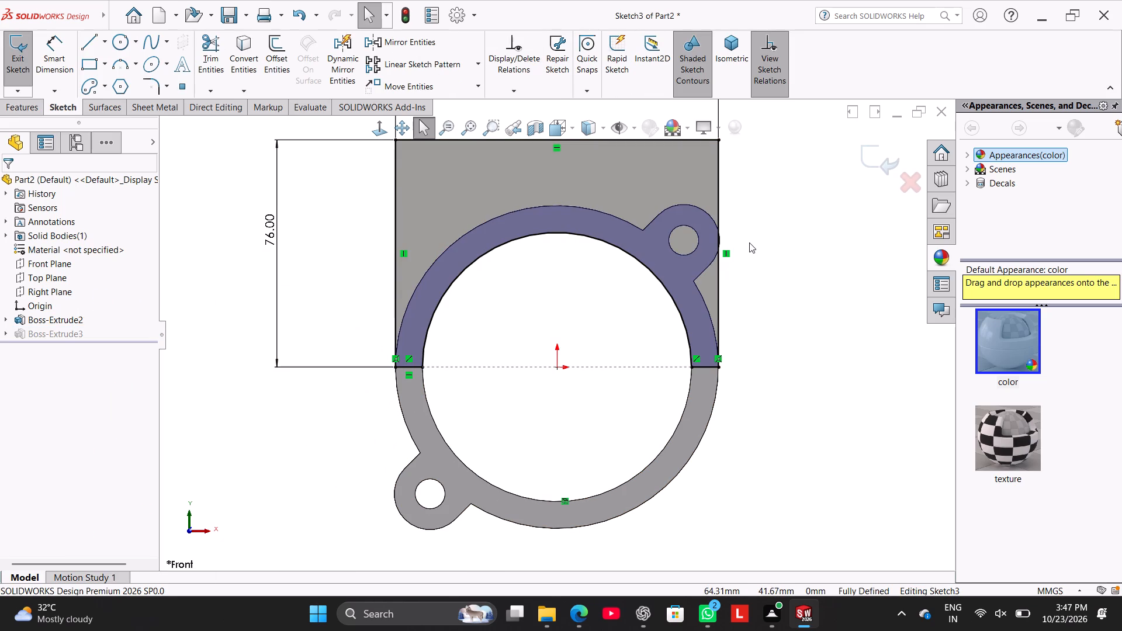
pyautogui.scroll(1, 749, 242)
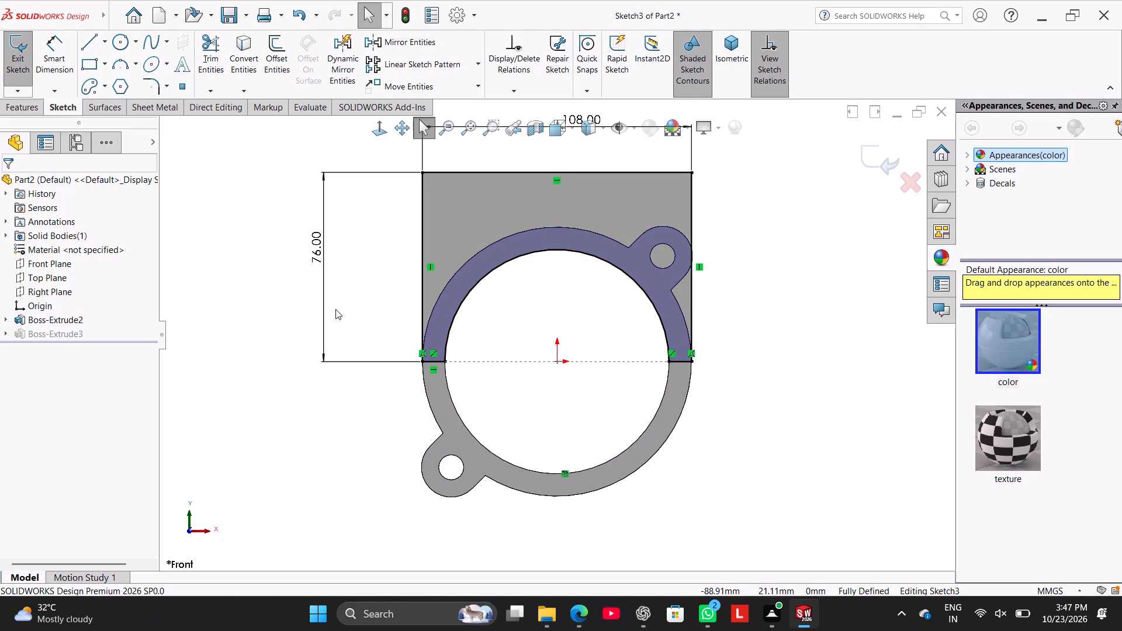
pyautogui.click(15, 80)
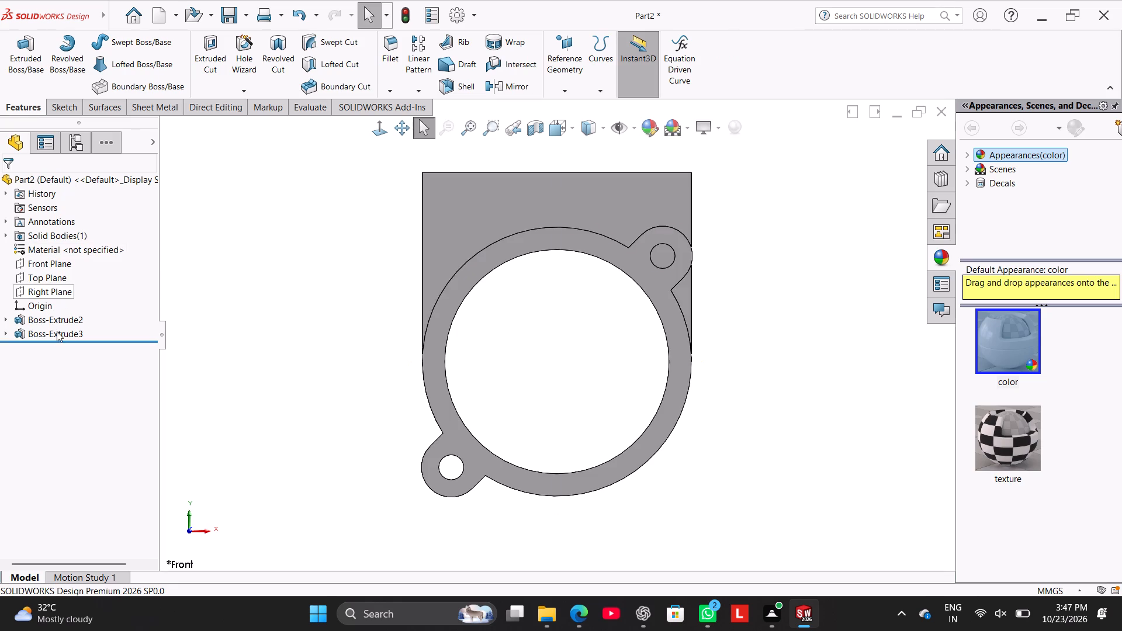
# Edit the lugged ring's sketch and set its outer circle diameter to 110 mm.
pyautogui.rightClick(71, 320)
pyautogui.click(101, 285)
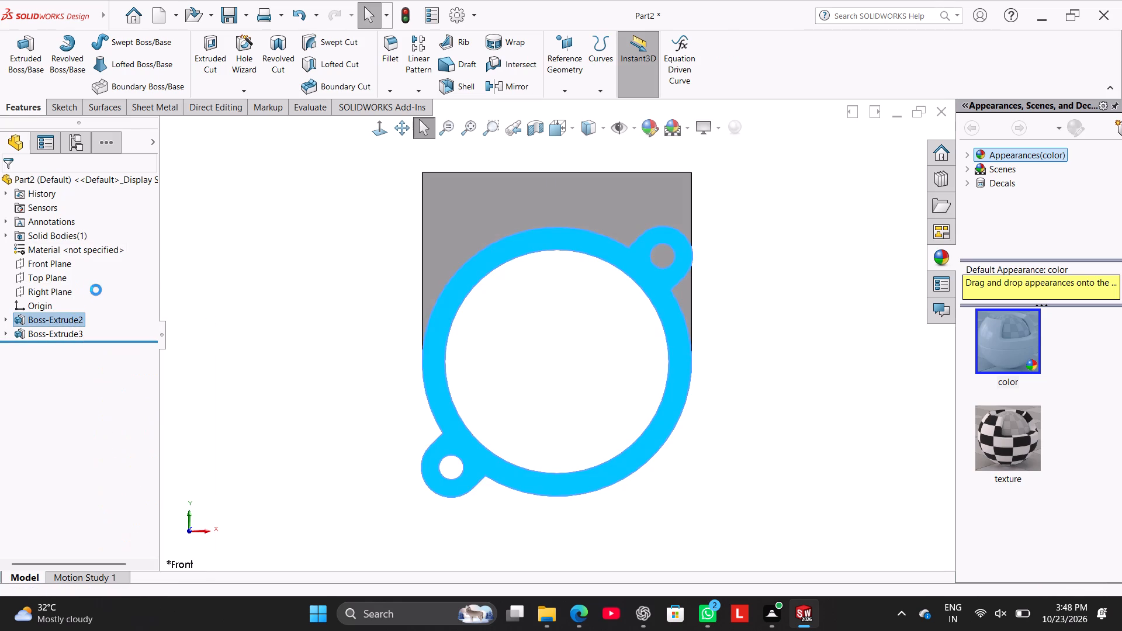
pyautogui.scroll(1, 722, 269)
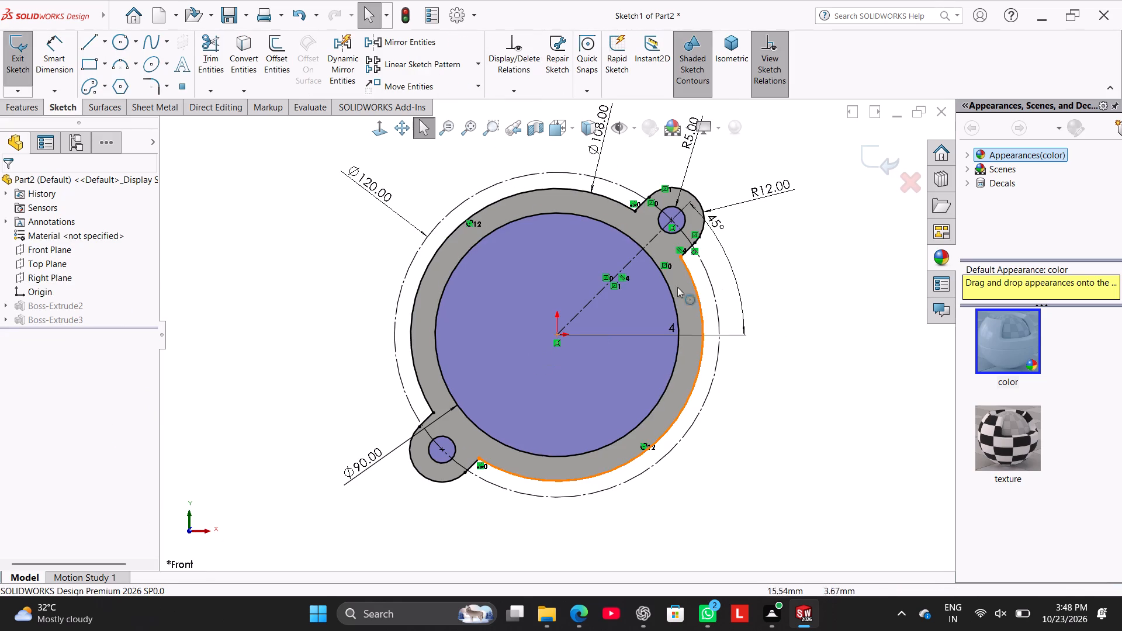
pyautogui.scroll(2, 687, 273)
pyautogui.doubleClick(585, 190)
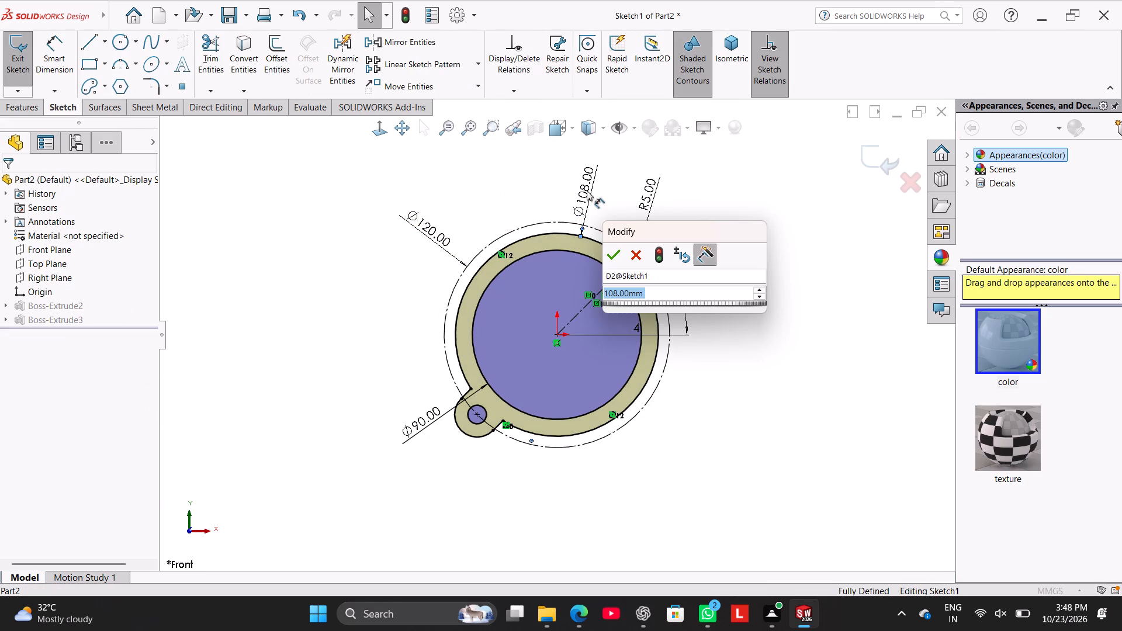
pyautogui.write('110')
pyautogui.press('Return')
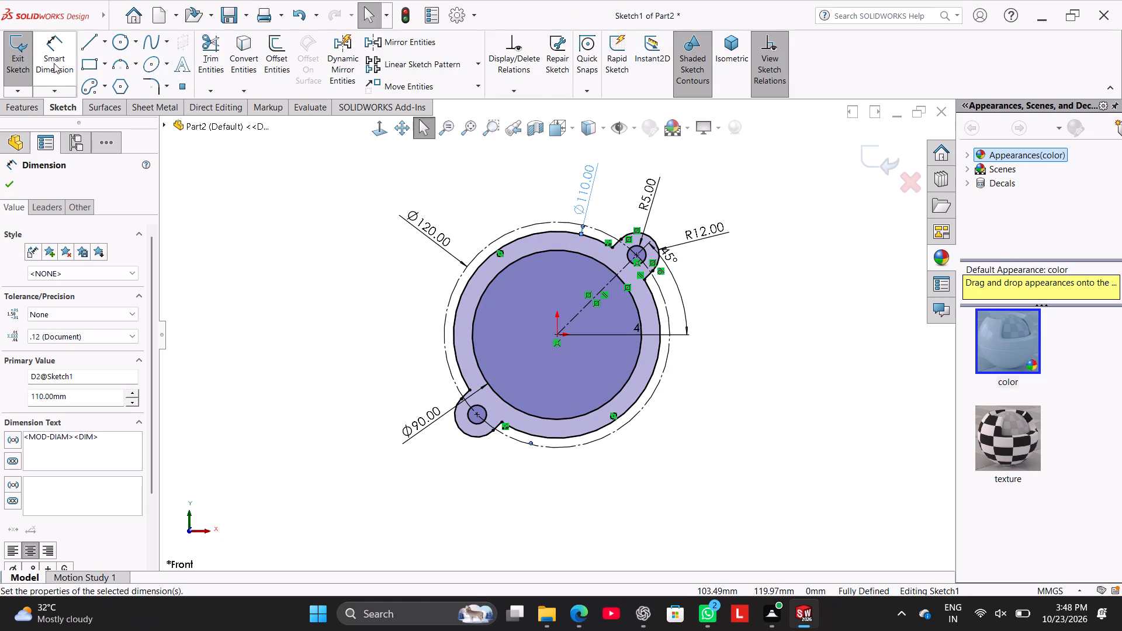
pyautogui.click(25, 49)
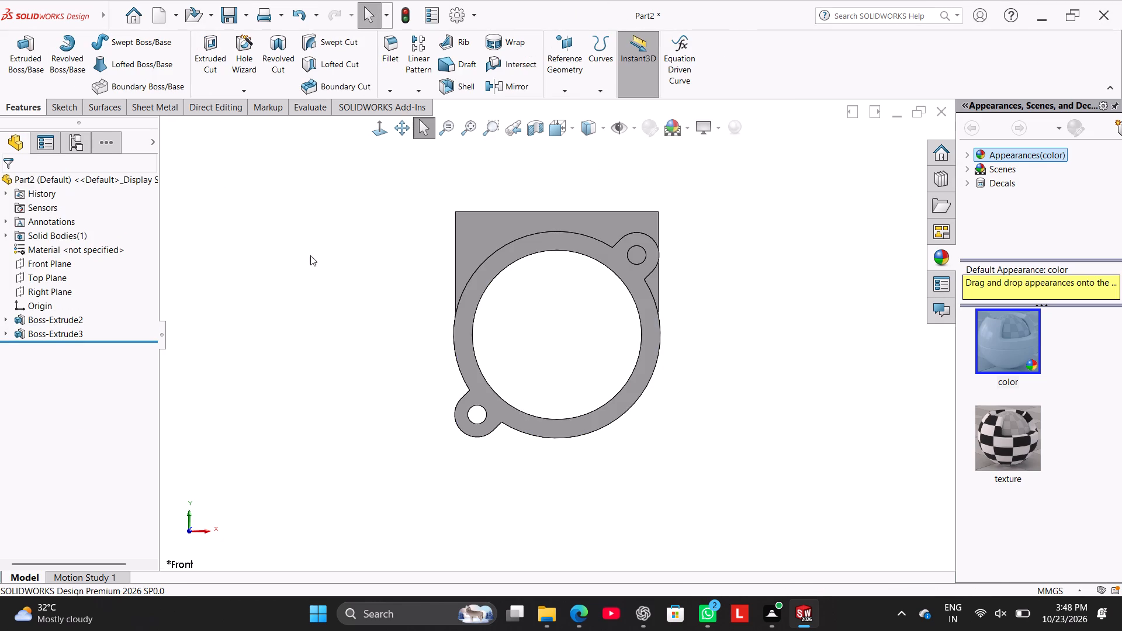
# Edit the block's sketch and set the rectangle's width to 110 mm to match the ring's outer diameter.
pyautogui.moveTo(319, 256); pyautogui.dragTo(325, 283, button='middle')
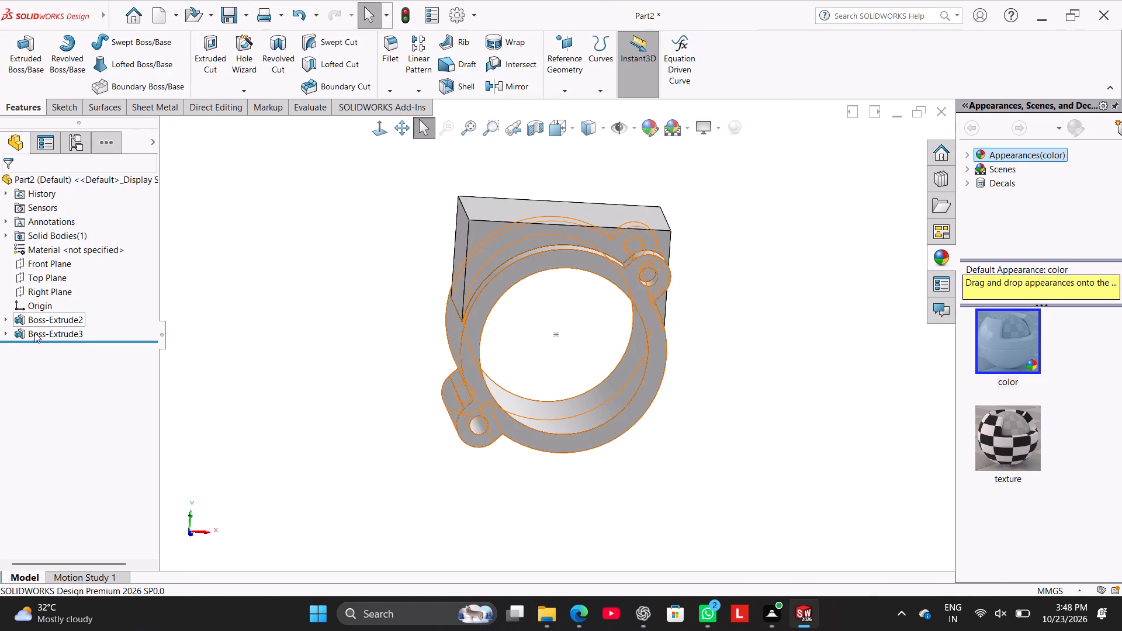
pyautogui.rightClick(42, 332)
pyautogui.click(75, 298)
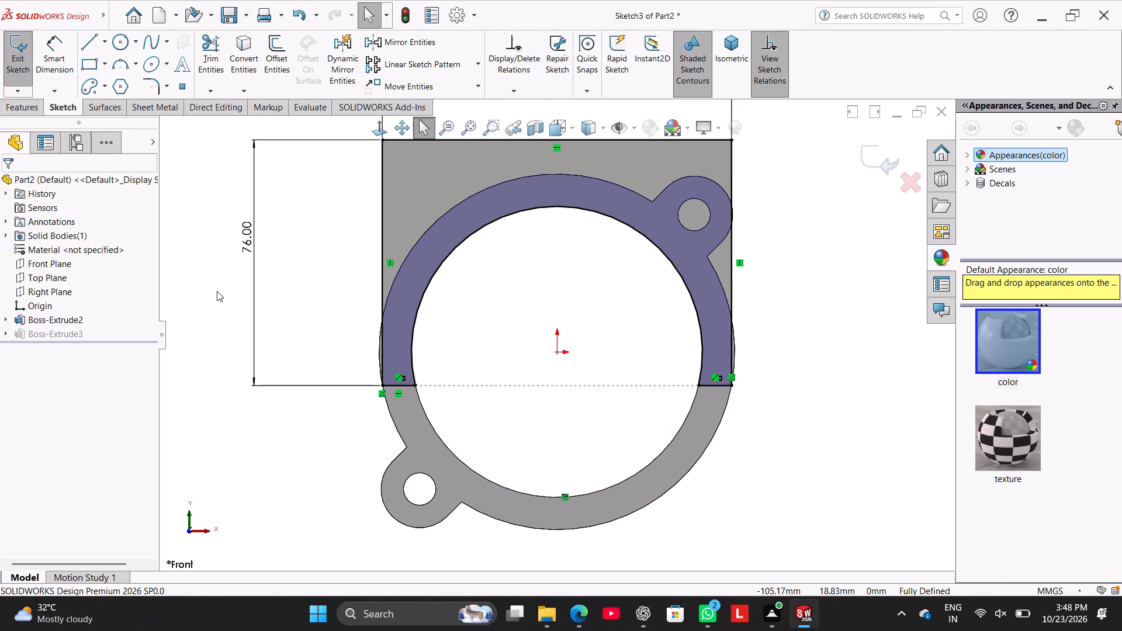
pyautogui.scroll(3, 567, 323)
pyautogui.doubleClick(573, 181)
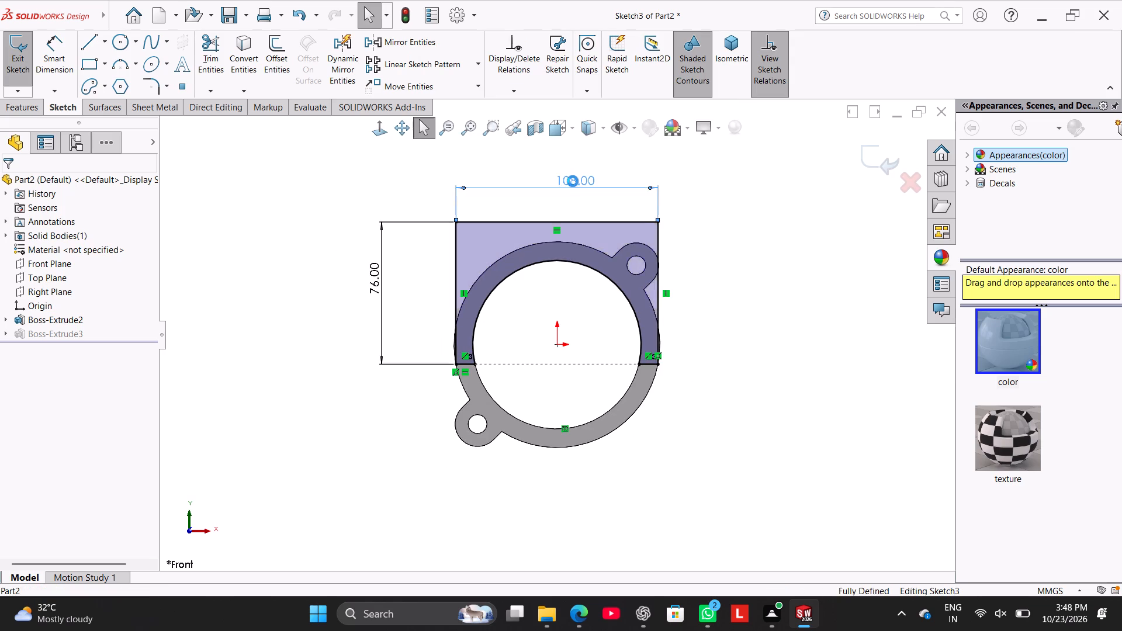
pyautogui.write('110')
pyautogui.press('Return')
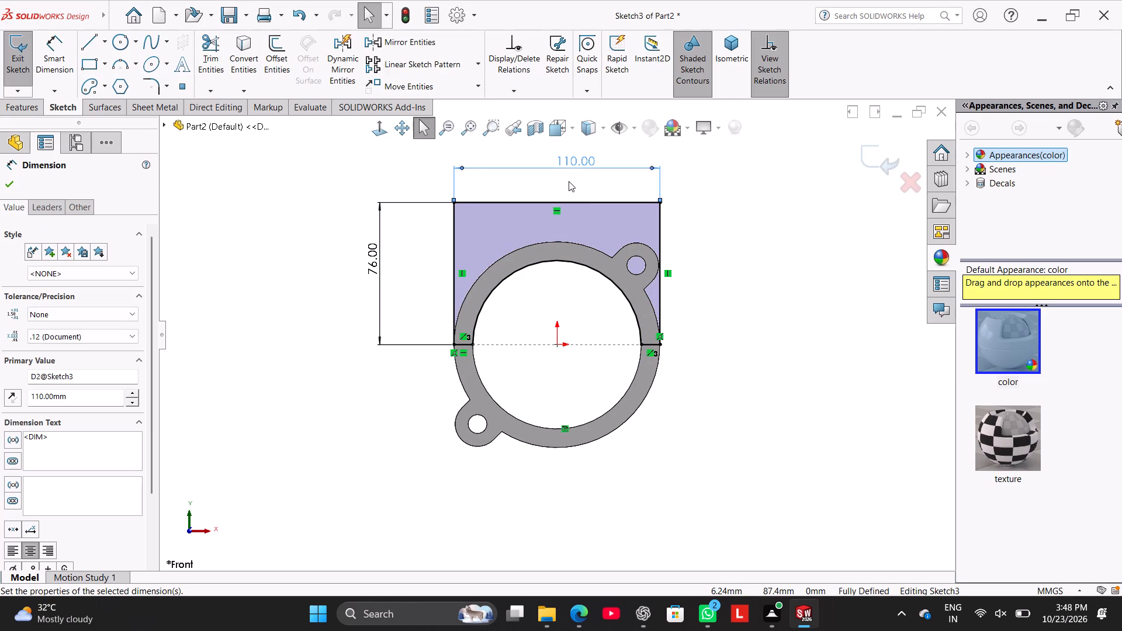
pyautogui.click(27, 63)
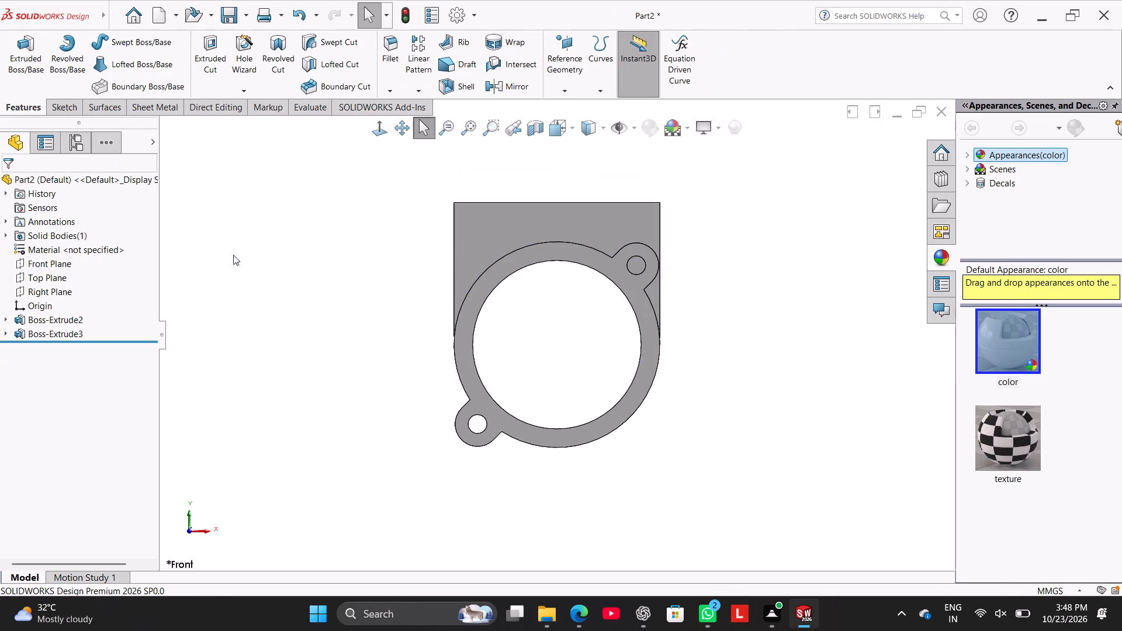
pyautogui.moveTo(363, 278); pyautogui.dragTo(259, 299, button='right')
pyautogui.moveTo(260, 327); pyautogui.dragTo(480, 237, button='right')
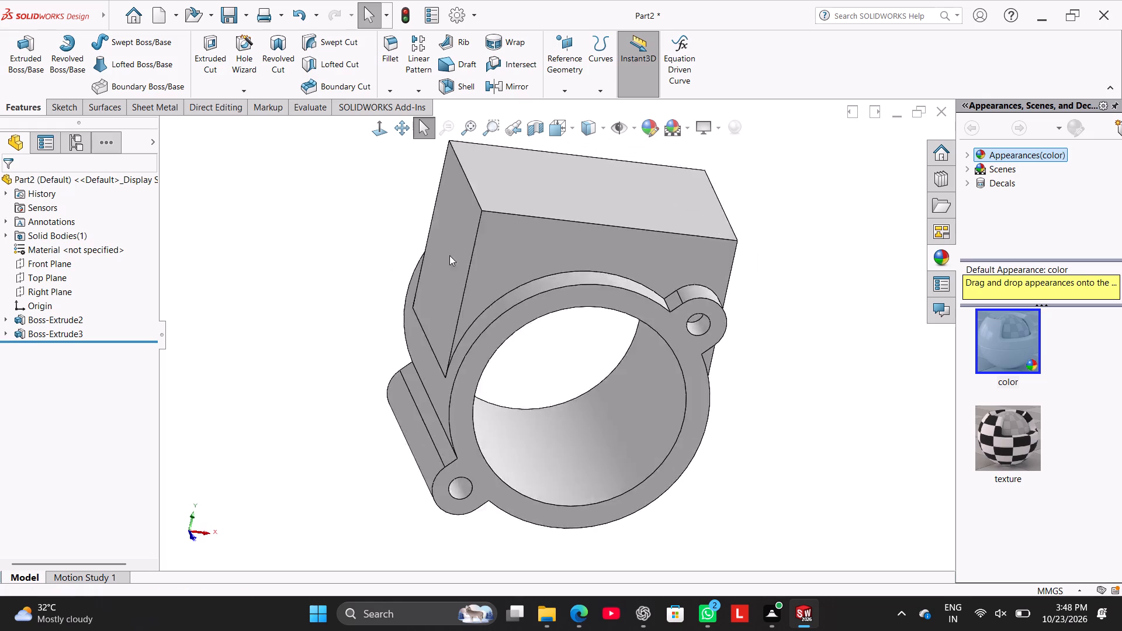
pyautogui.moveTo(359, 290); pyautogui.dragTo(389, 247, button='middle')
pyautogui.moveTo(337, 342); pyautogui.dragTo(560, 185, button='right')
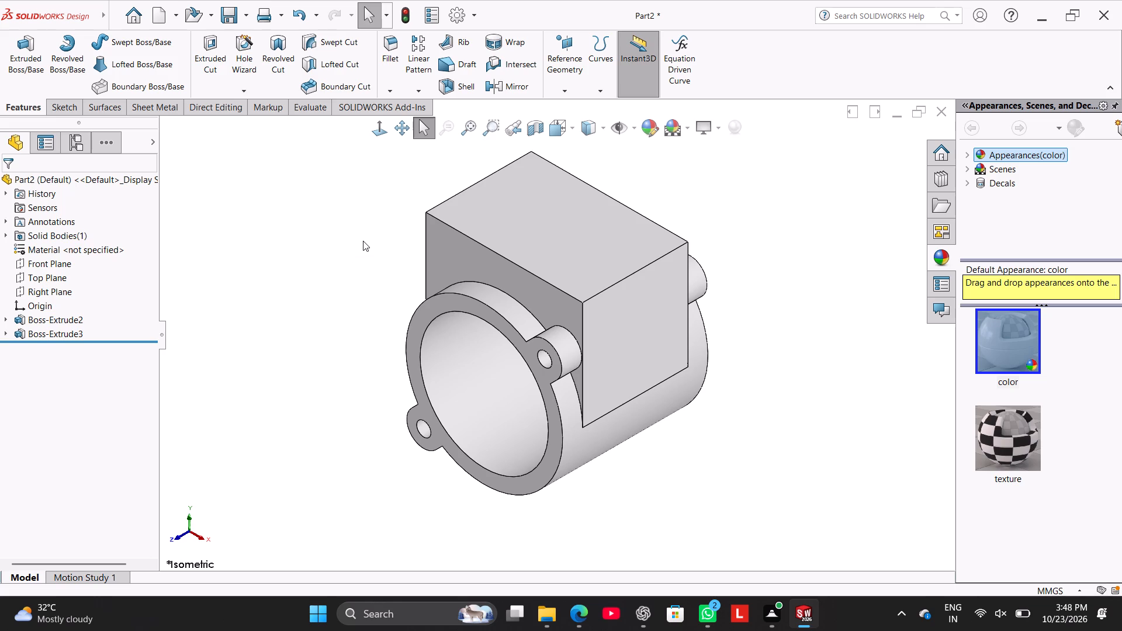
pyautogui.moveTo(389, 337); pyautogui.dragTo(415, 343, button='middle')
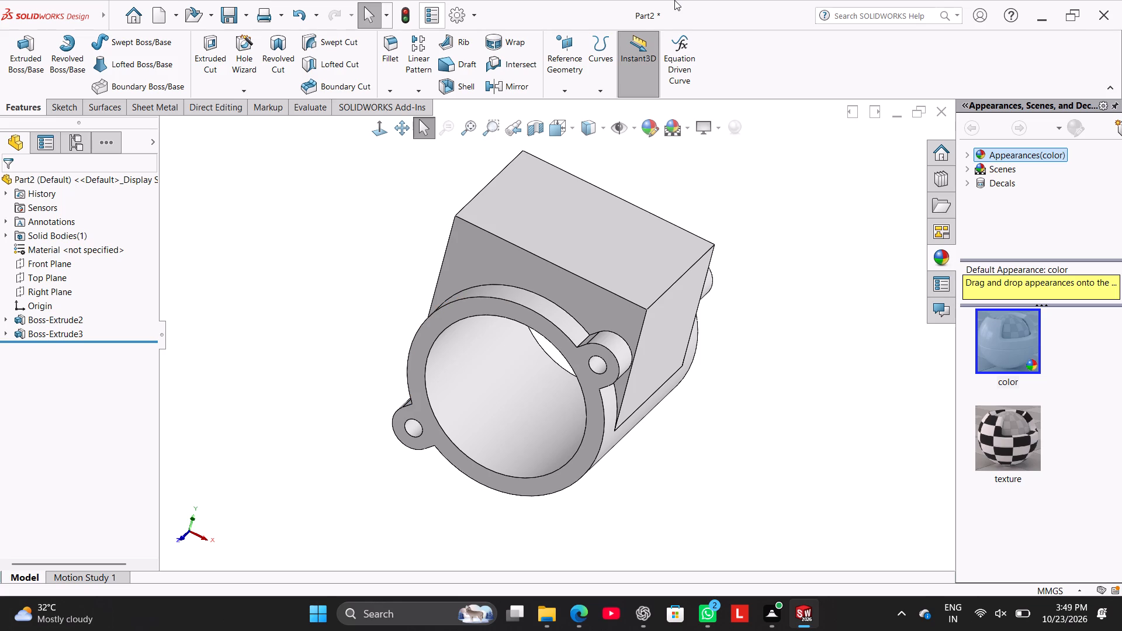
# Edit the block's mid-plane extrusion and set its depth to 64 mm.
pyautogui.click(49, 330)
pyautogui.click(58, 296)
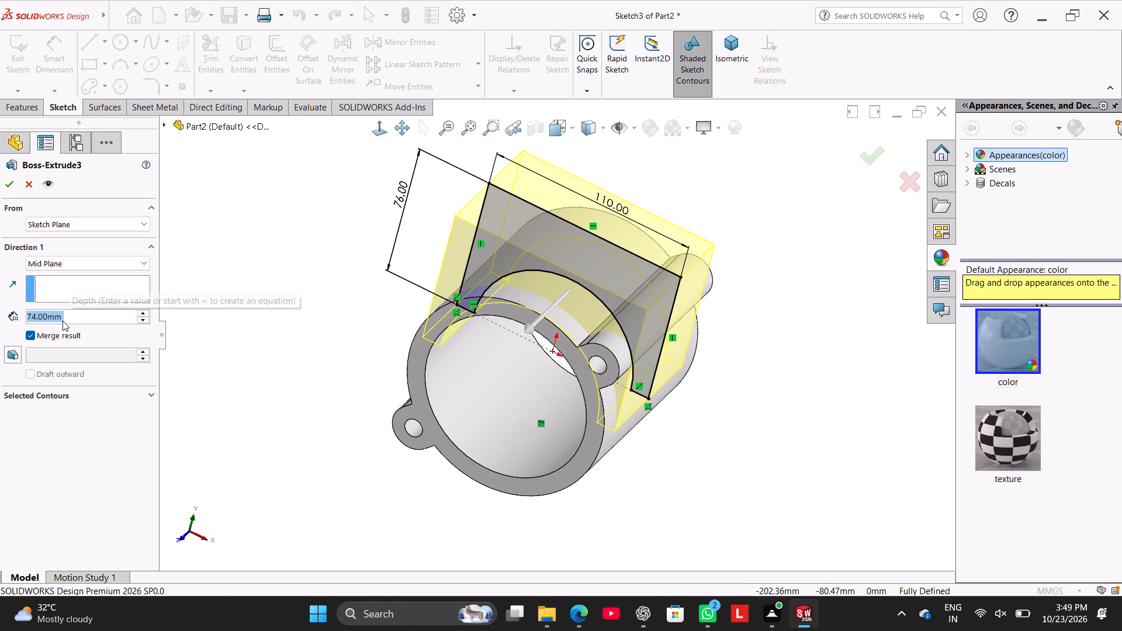
pyautogui.write('64')
pyautogui.press('Return')
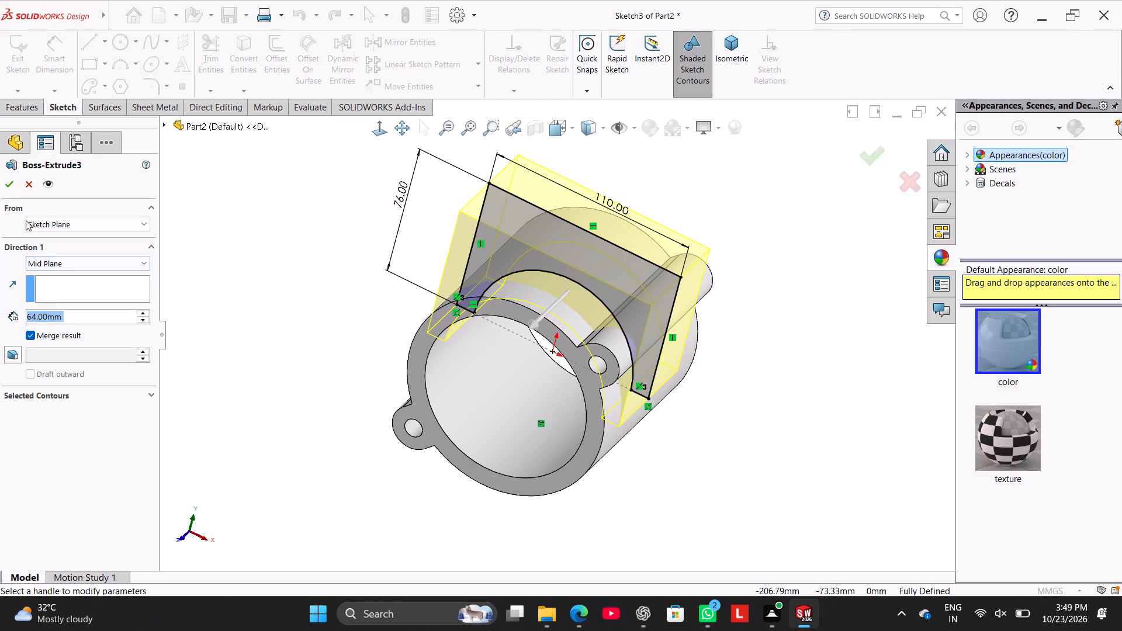
pyautogui.doubleClick(604, 192)
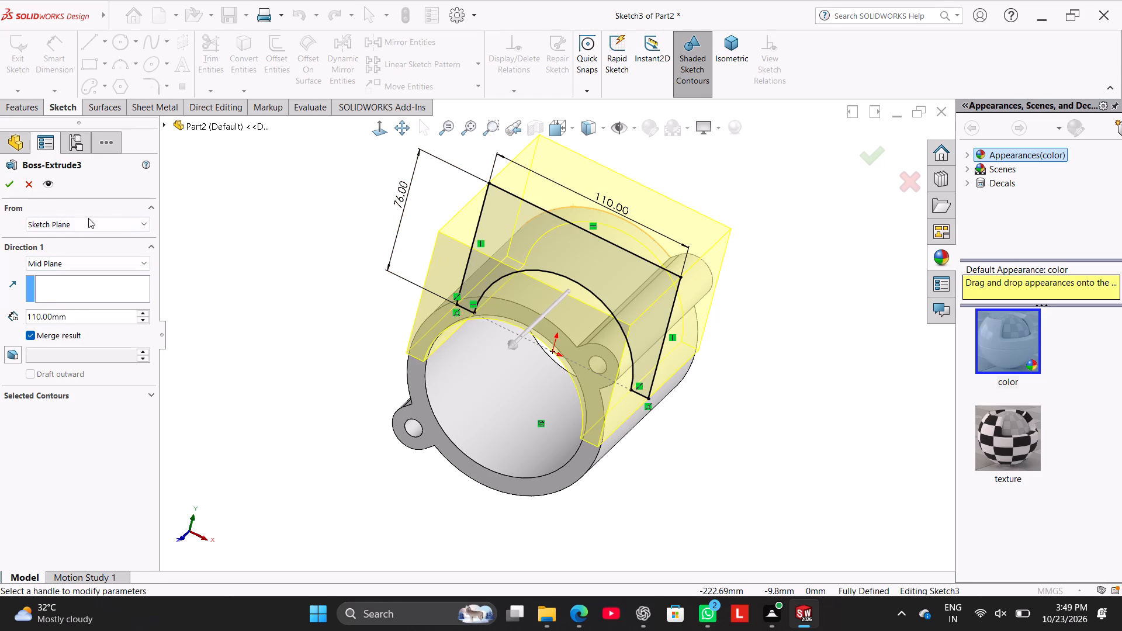
pyautogui.doubleClick(68, 316)
pyautogui.write('64')
pyautogui.press('Return')
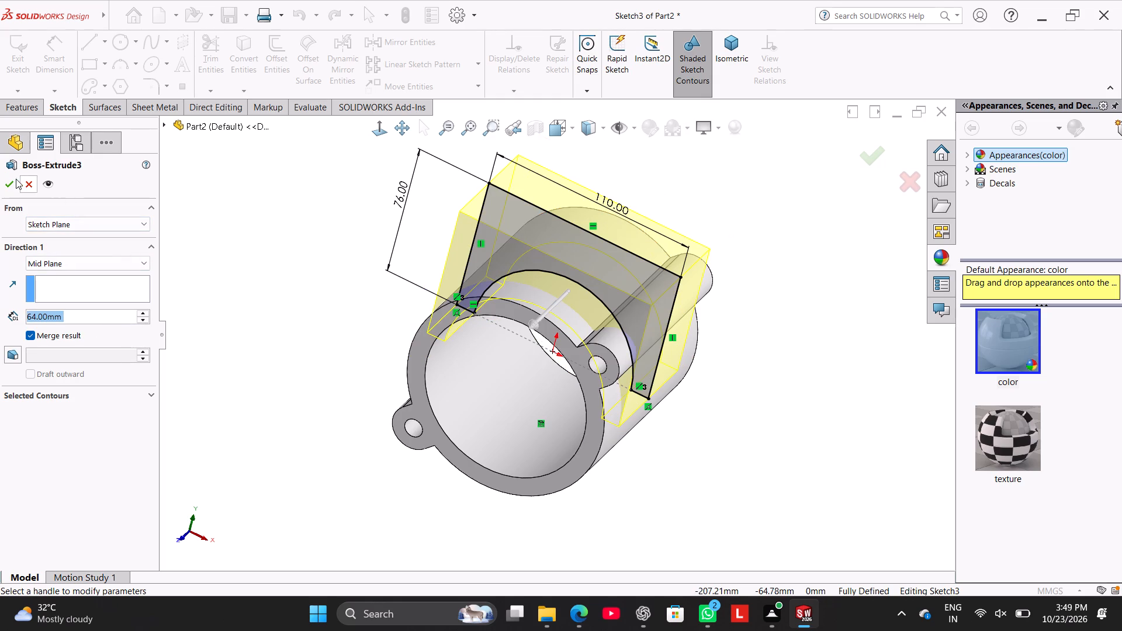
pyautogui.click(10, 179)
pyautogui.click(250, 295)
# Edit the block's sketch, set the rectangle's width to 108 mm, and leave the sketch to rebuild the block.
pyautogui.moveTo(297, 303); pyautogui.dragTo(278, 305, button='middle')
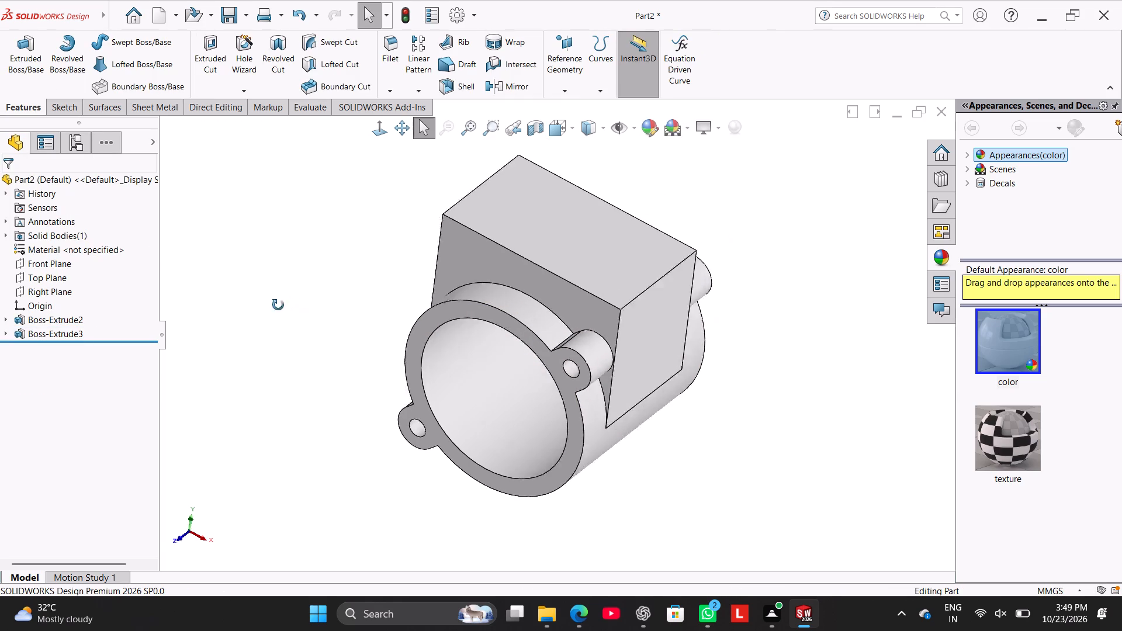
pyautogui.moveTo(278, 305); pyautogui.dragTo(228, 285, button='middle')
pyautogui.rightClick(79, 332)
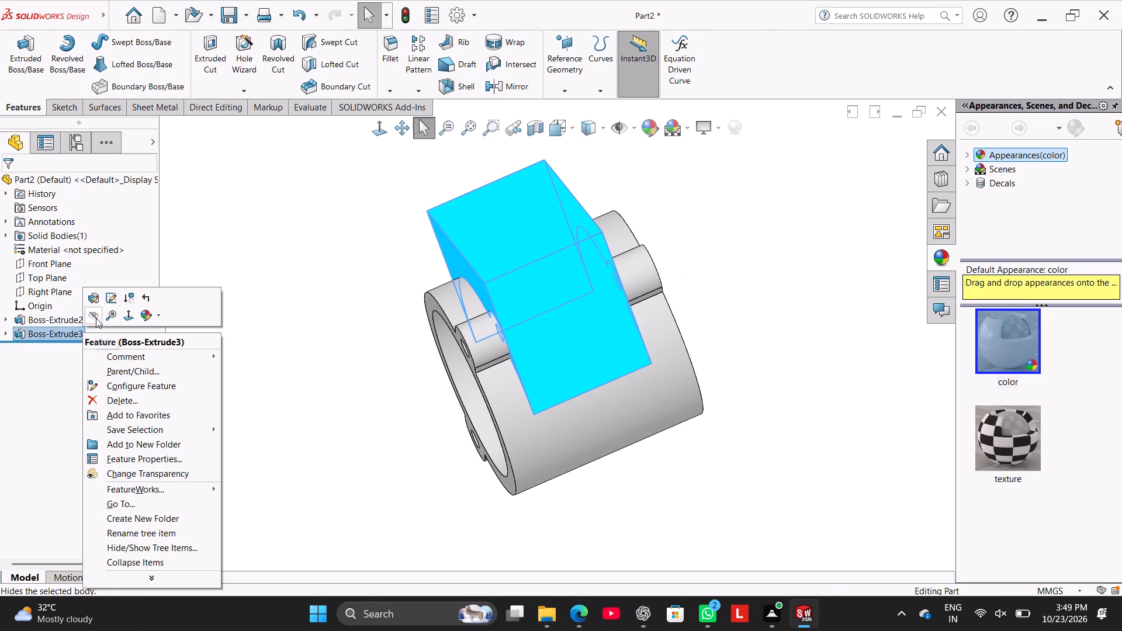
pyautogui.click(109, 298)
pyautogui.scroll(3, 516, 274)
pyautogui.doubleClick(579, 184)
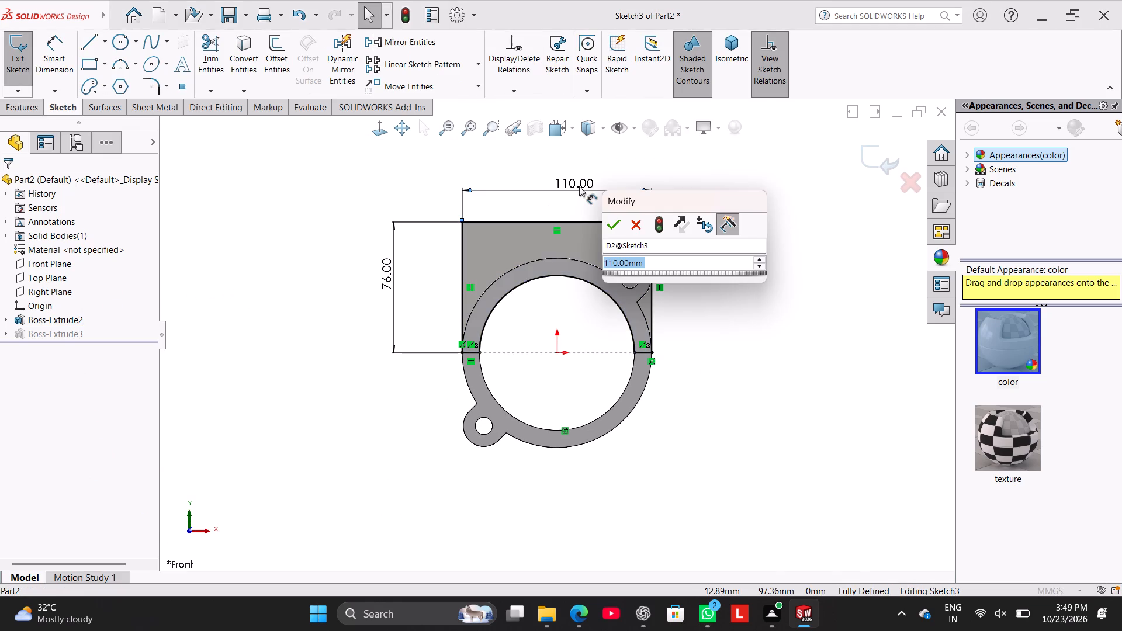
pyautogui.write('108')
pyautogui.press('Return')
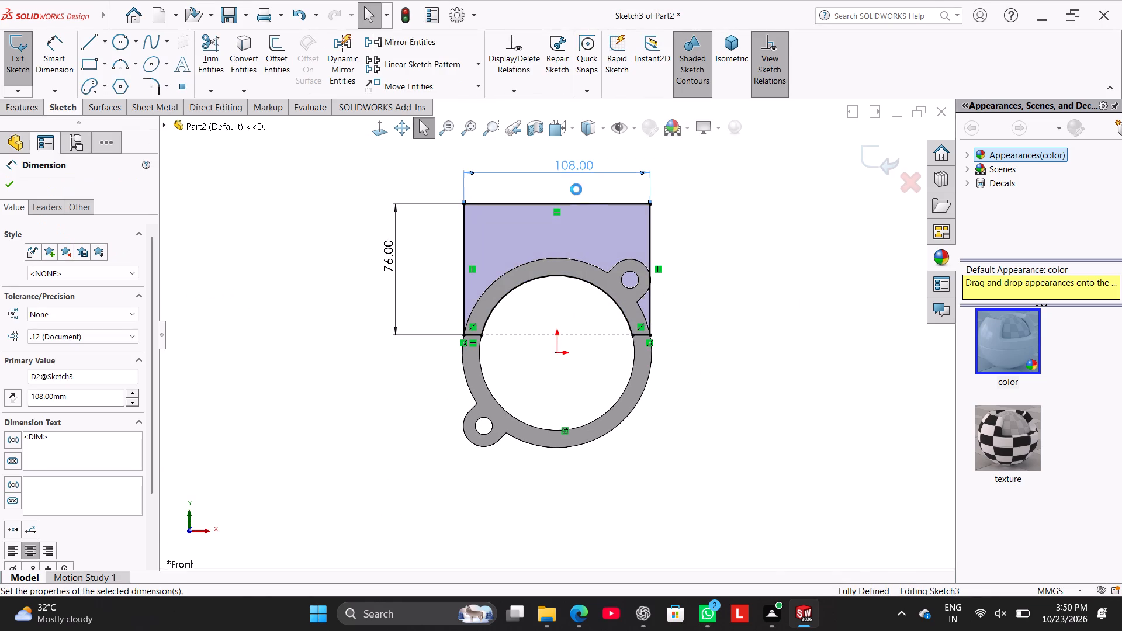
pyautogui.moveTo(261, 257); pyautogui.dragTo(271, 263, button='right')
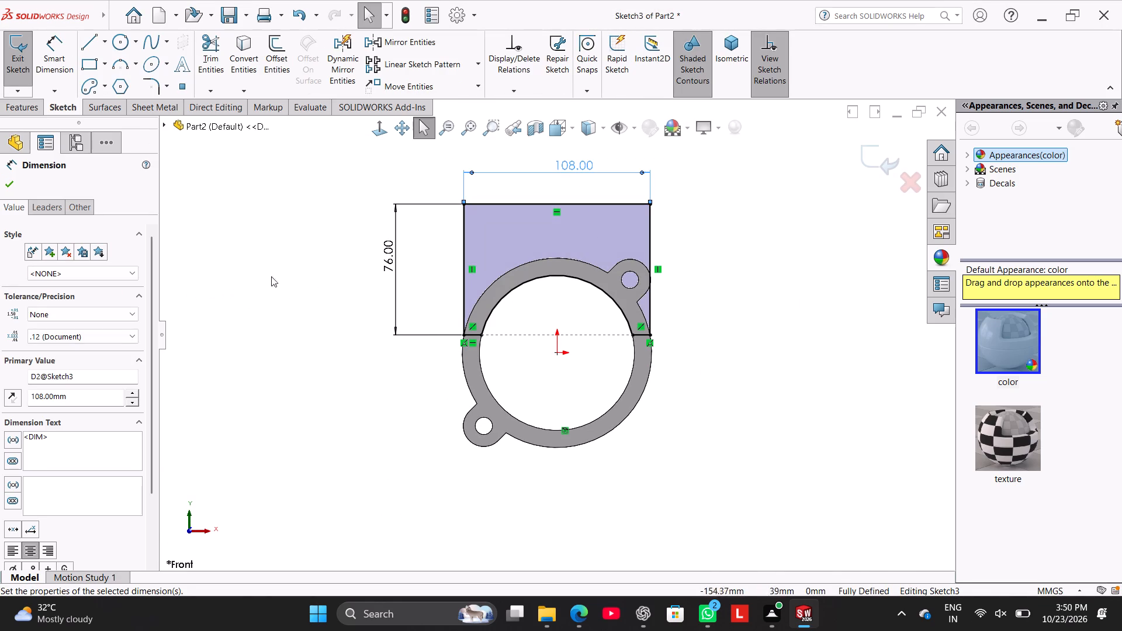
pyautogui.click(8, 183)
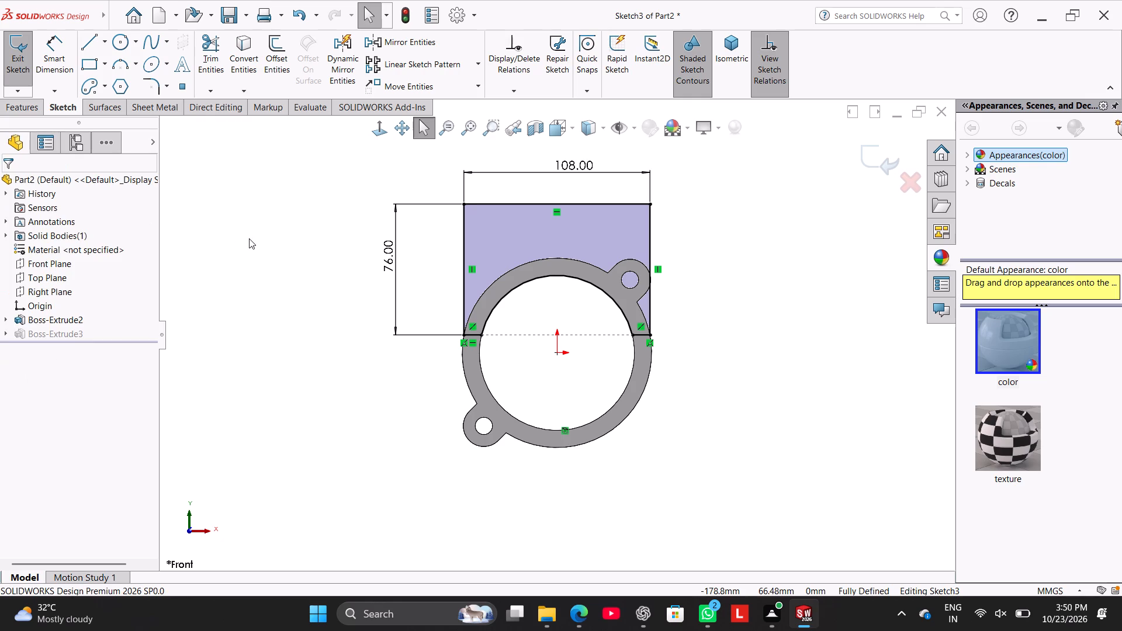
pyautogui.moveTo(268, 339); pyautogui.dragTo(342, 275, button='right')
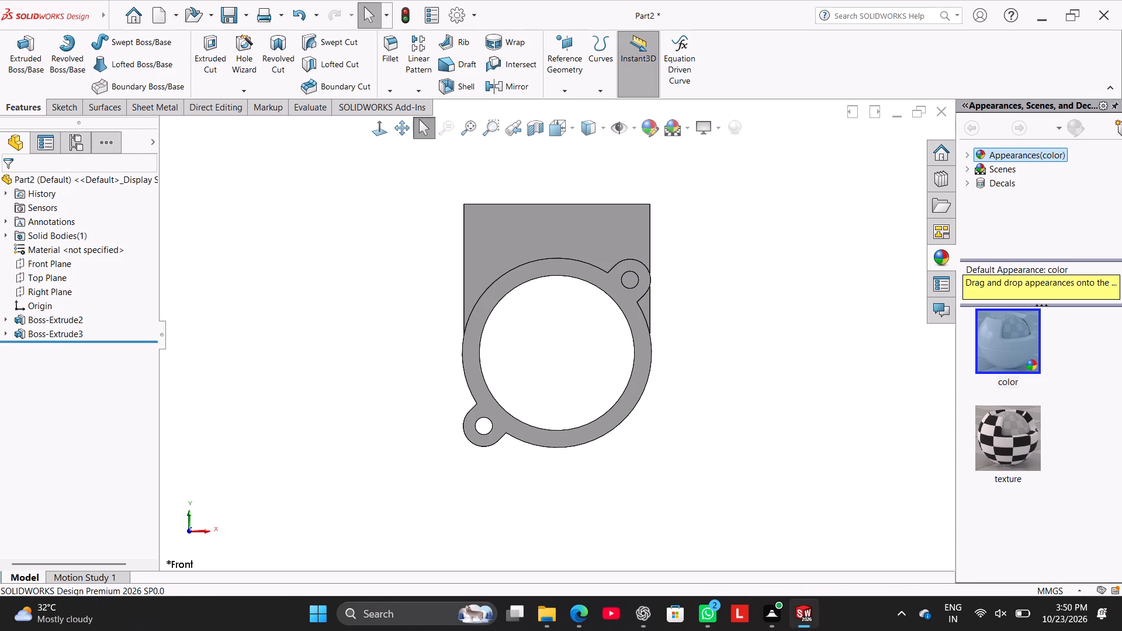
pyautogui.moveTo(279, 296); pyautogui.dragTo(331, 259, button='right')
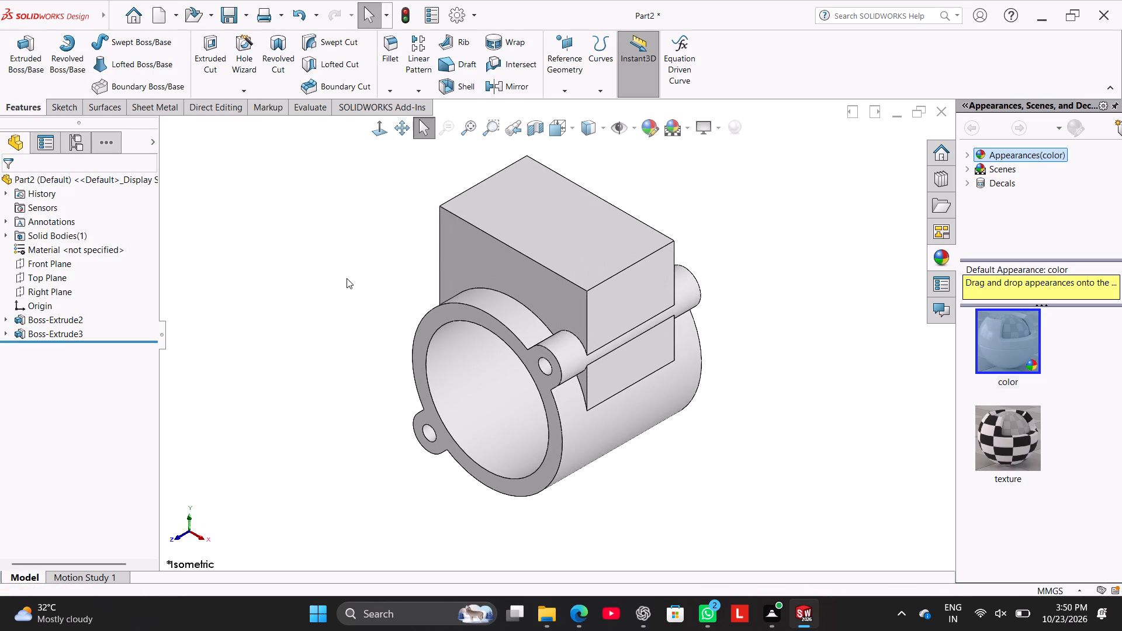
pyautogui.moveTo(347, 278); pyautogui.dragTo(404, 261, button='middle')
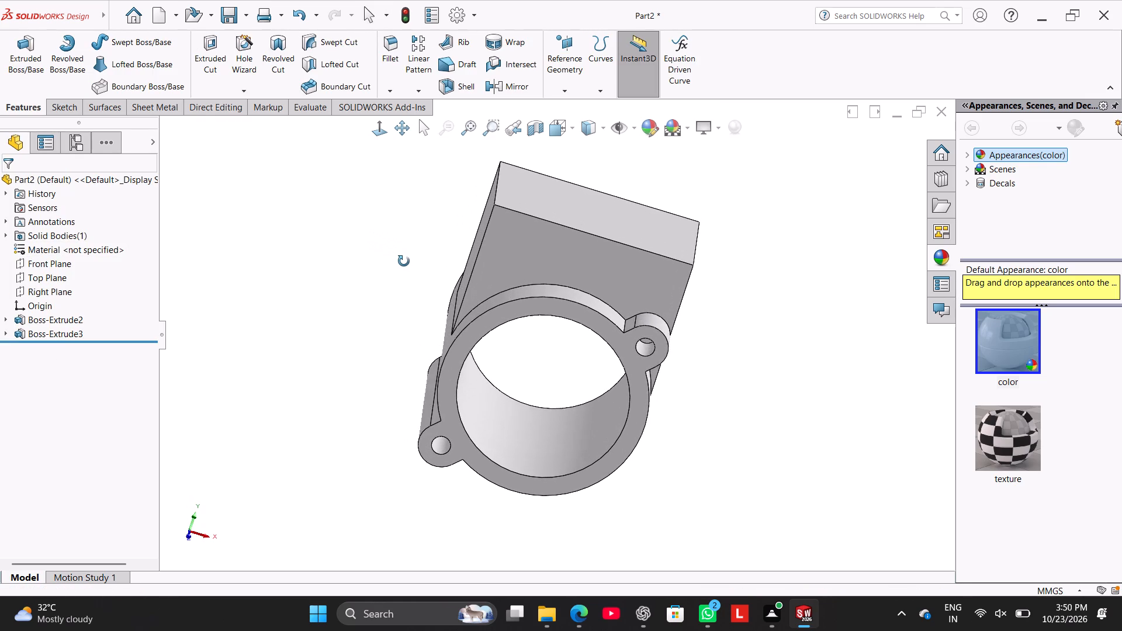
pyautogui.moveTo(404, 261); pyautogui.dragTo(406, 263, button='middle')
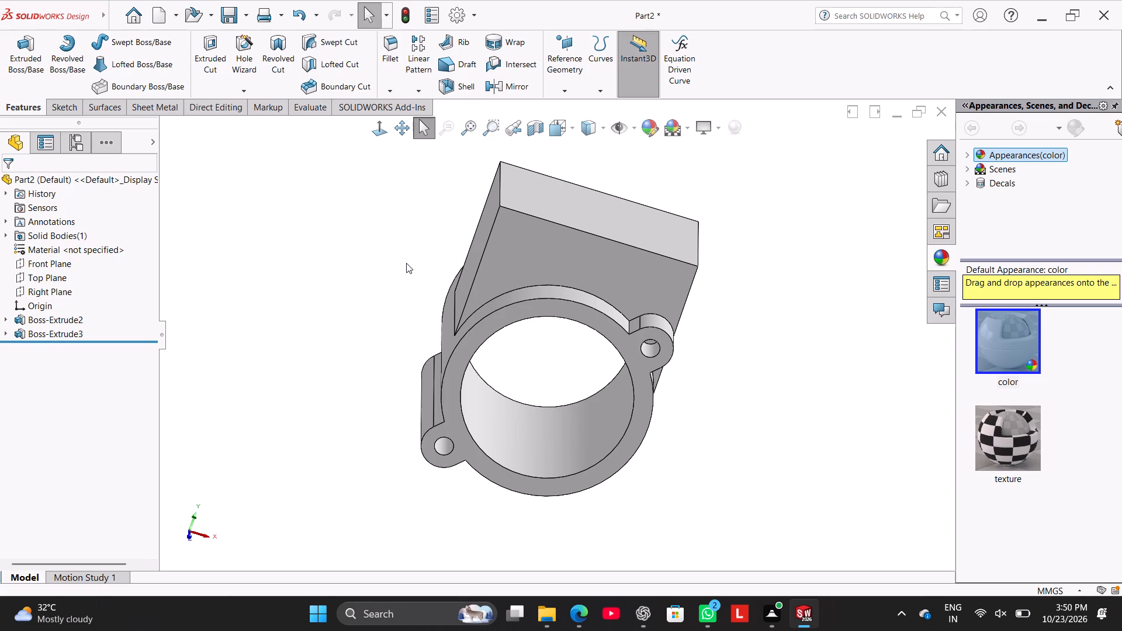
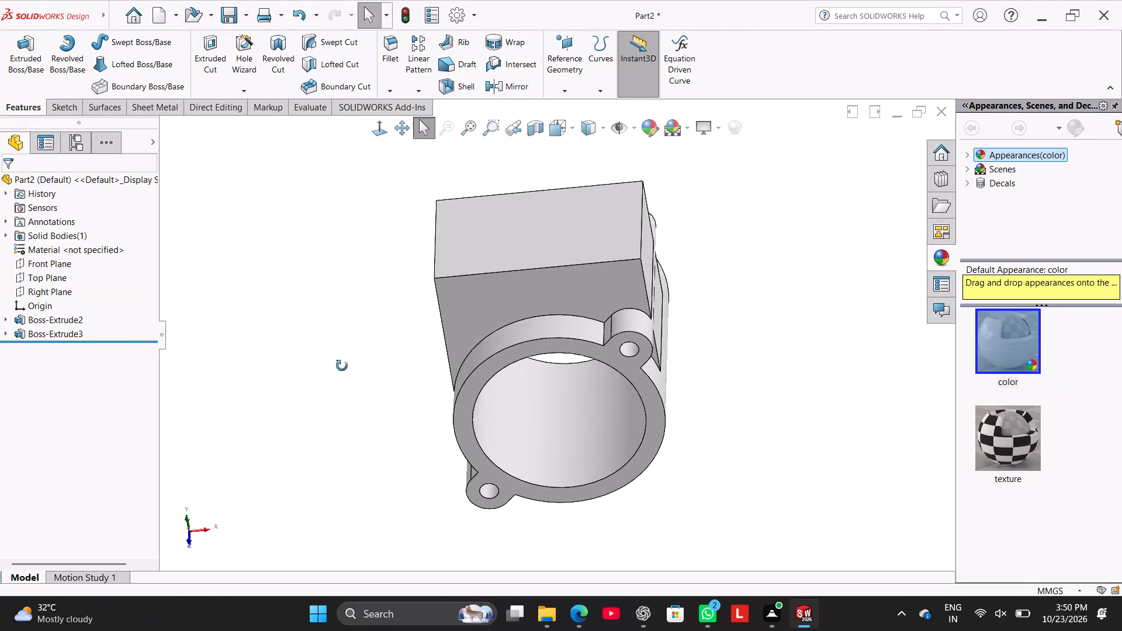
# Preview section views of the ring and block on the Front, Right and Top planes, offsetting the Top plane section to 67 mm.
pyautogui.click(539, 131)
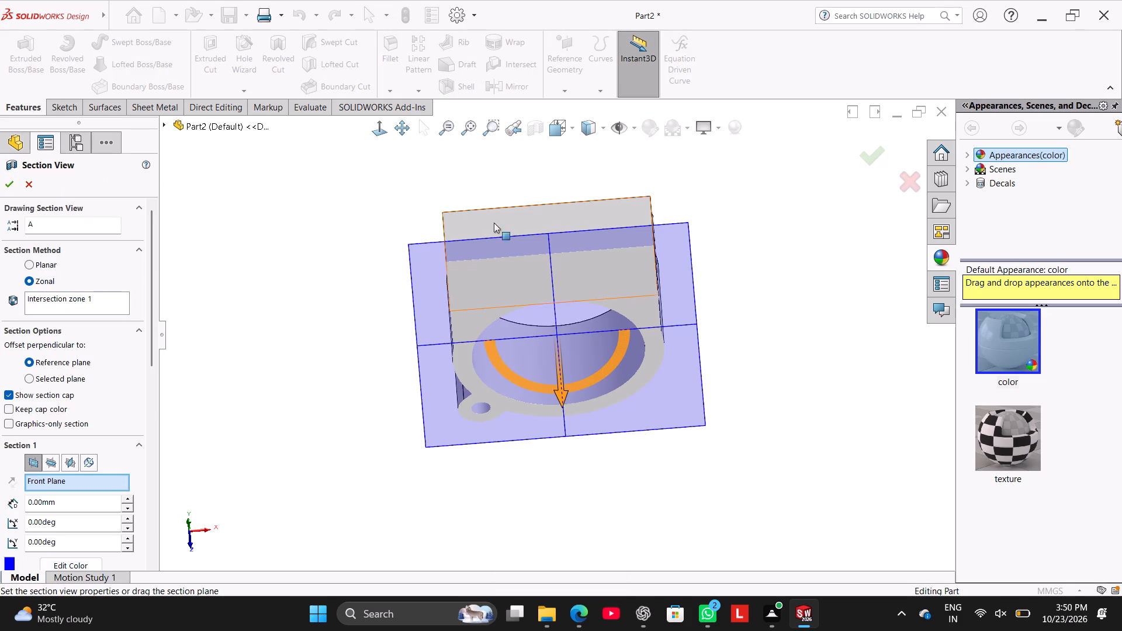
pyautogui.moveTo(542, 228); pyautogui.dragTo(555, 294, button='middle')
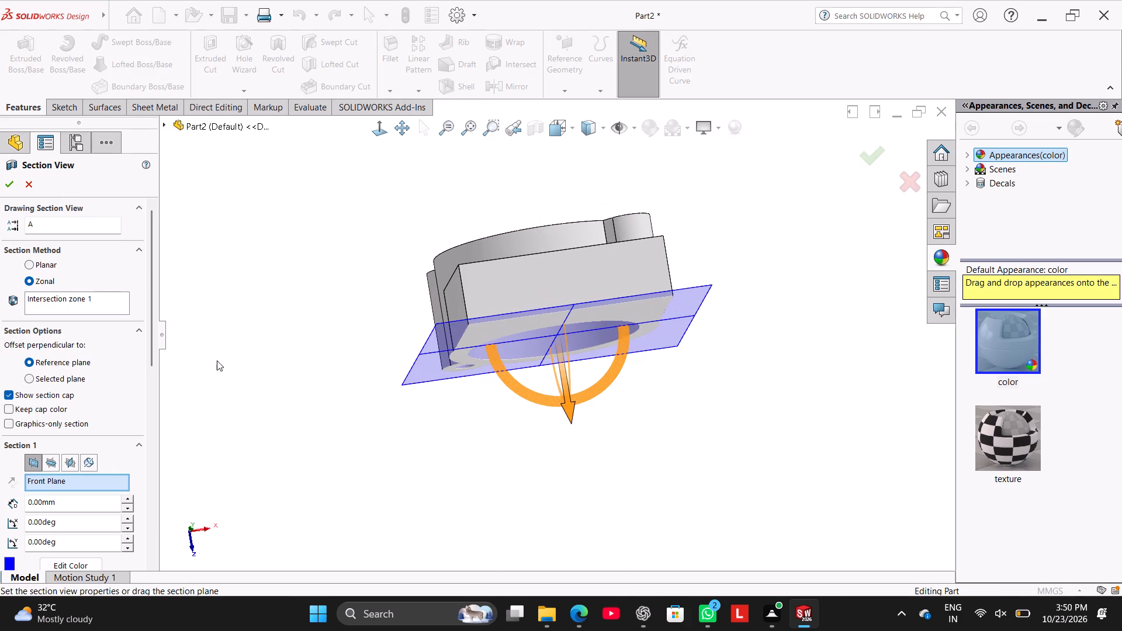
pyautogui.click(73, 456)
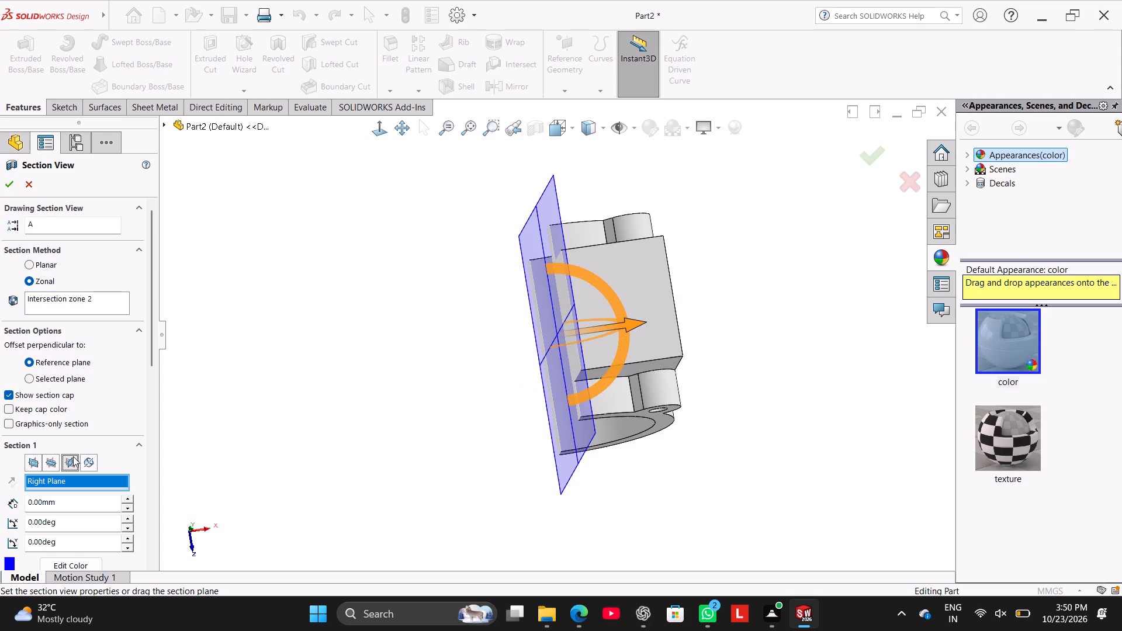
pyautogui.click(56, 464)
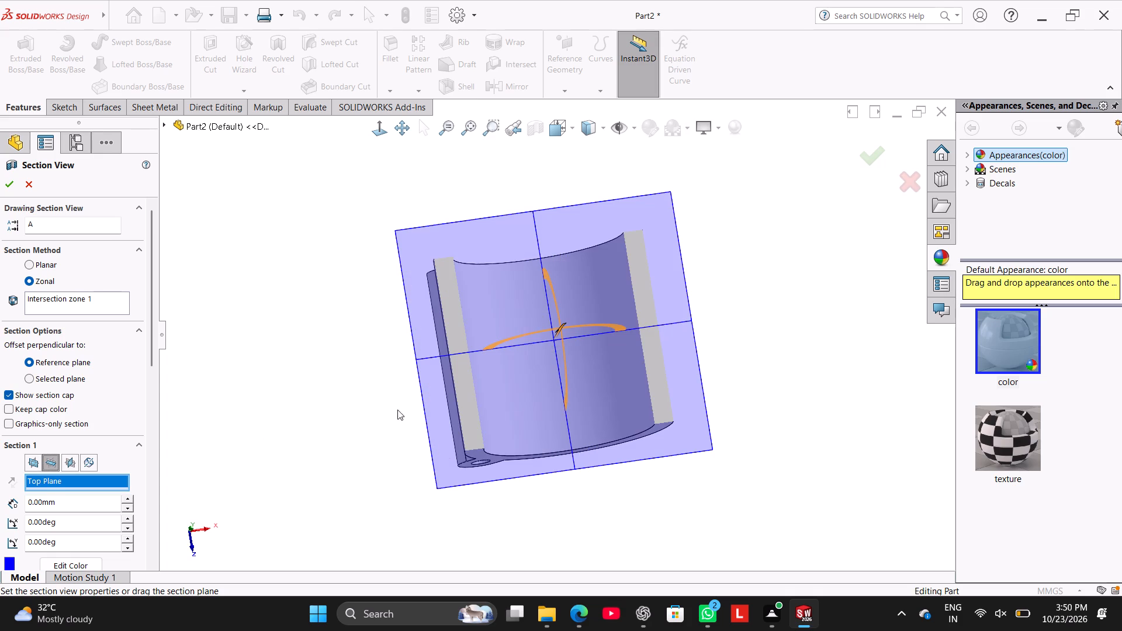
pyautogui.moveTo(562, 326); pyautogui.dragTo(560, 272)
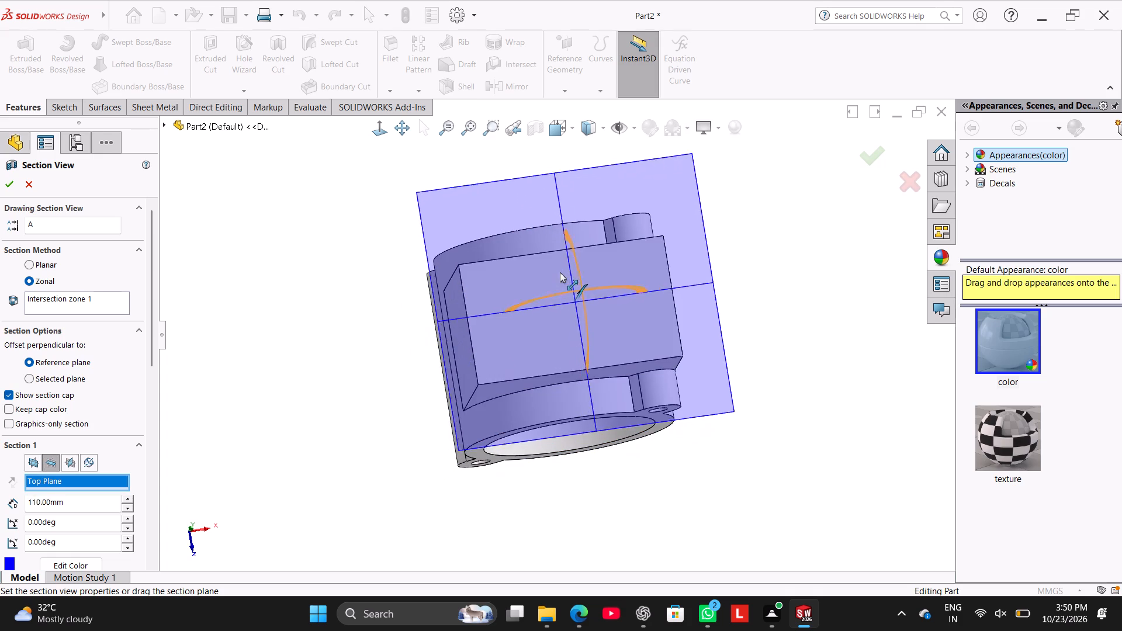
pyautogui.moveTo(560, 272); pyautogui.dragTo(556, 292)
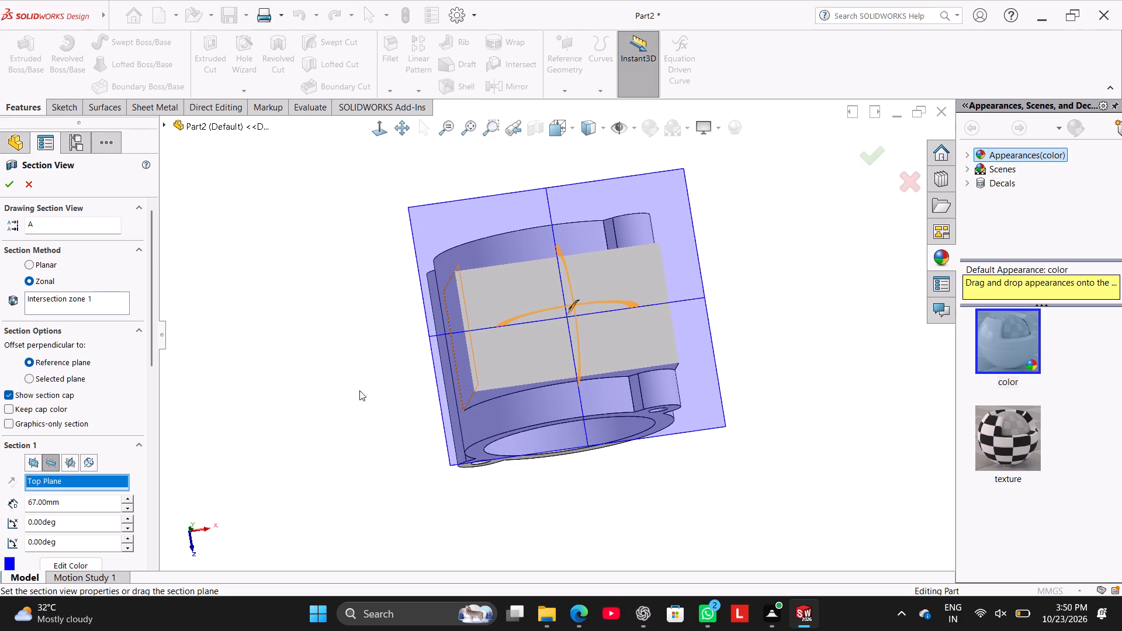
pyautogui.moveTo(358, 390); pyautogui.dragTo(356, 375)
pyautogui.click(378, 135)
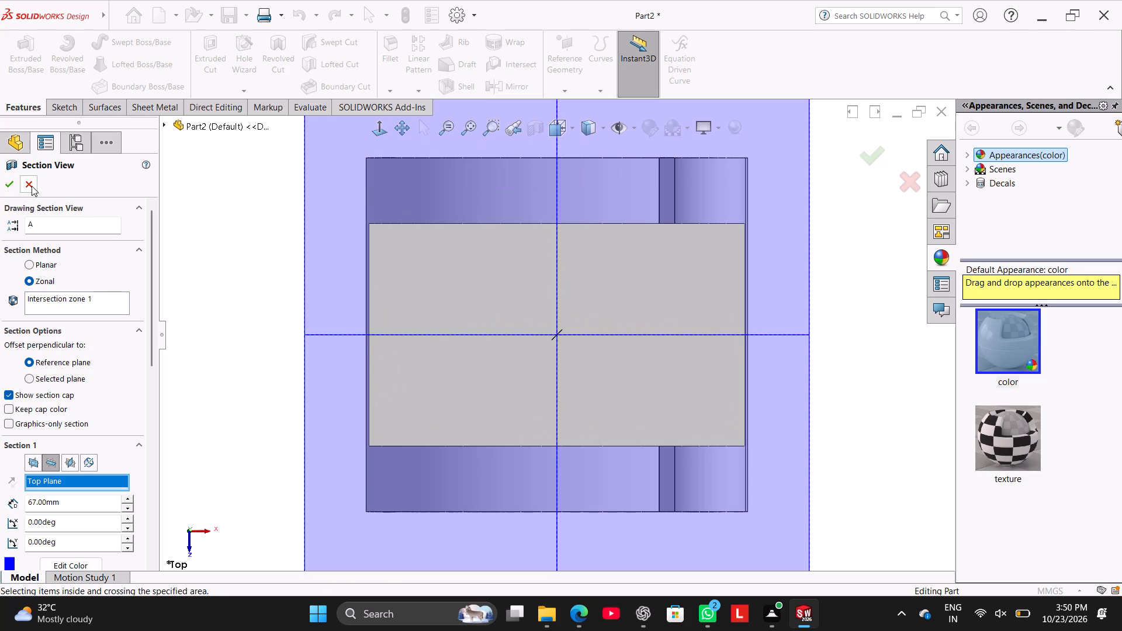
pyautogui.click(32, 186)
# Edit the lugged ring's sketch, set the lug's outer arc radius to 10 mm, and leave the sketch to rebuild the part.
pyautogui.moveTo(258, 303); pyautogui.dragTo(386, 206, button='right')
pyautogui.click(299, 275)
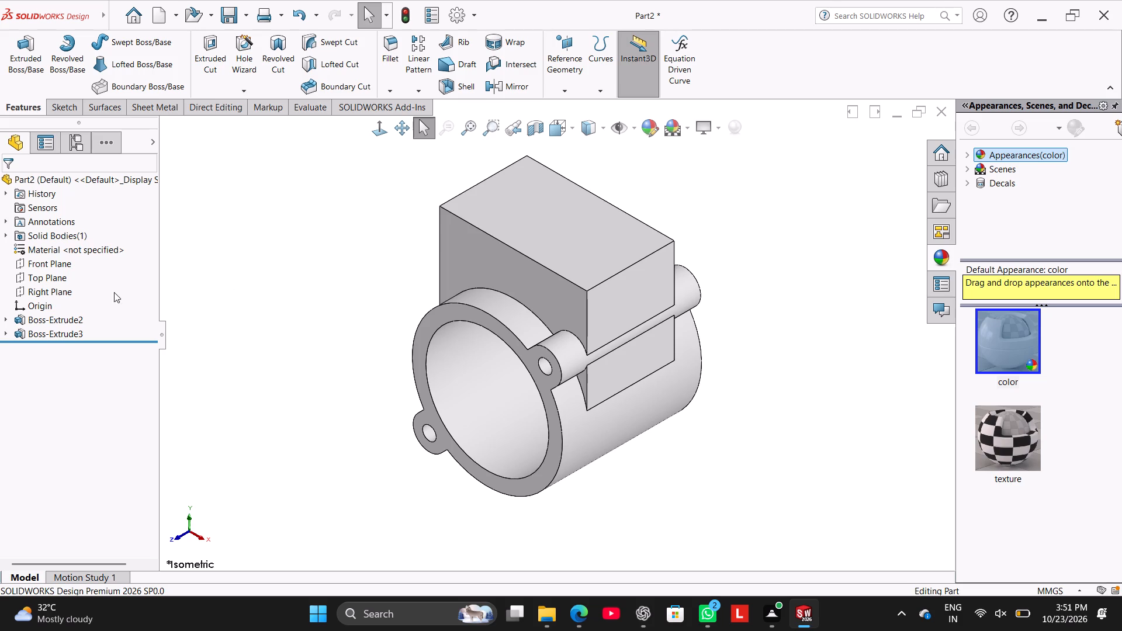
pyautogui.rightClick(66, 322)
pyautogui.click(95, 289)
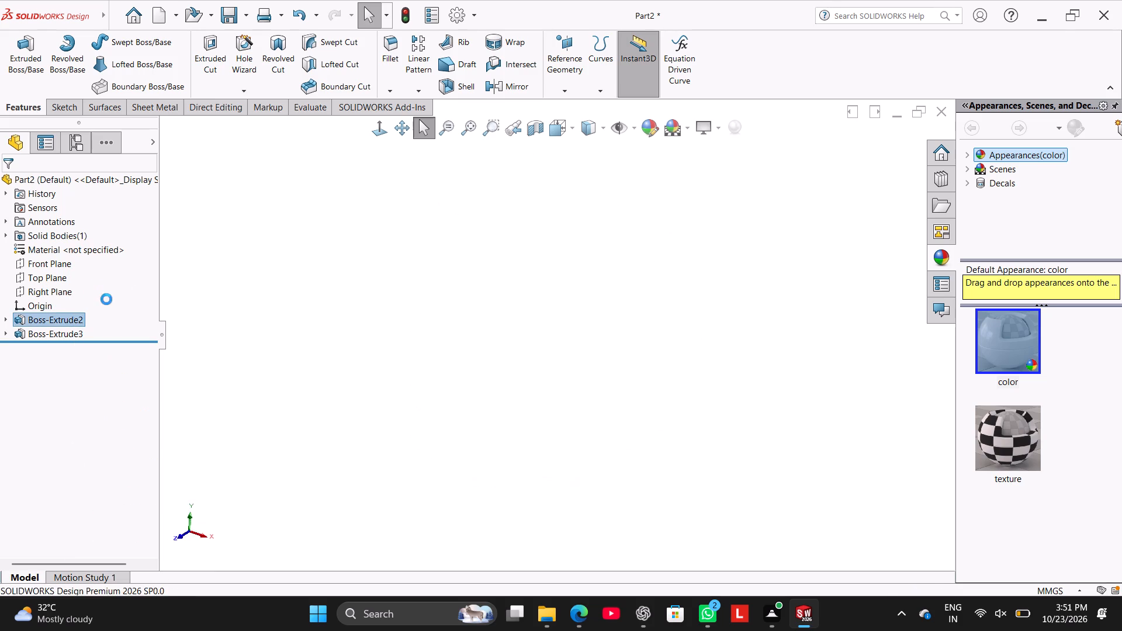
pyautogui.scroll(2, 657, 264)
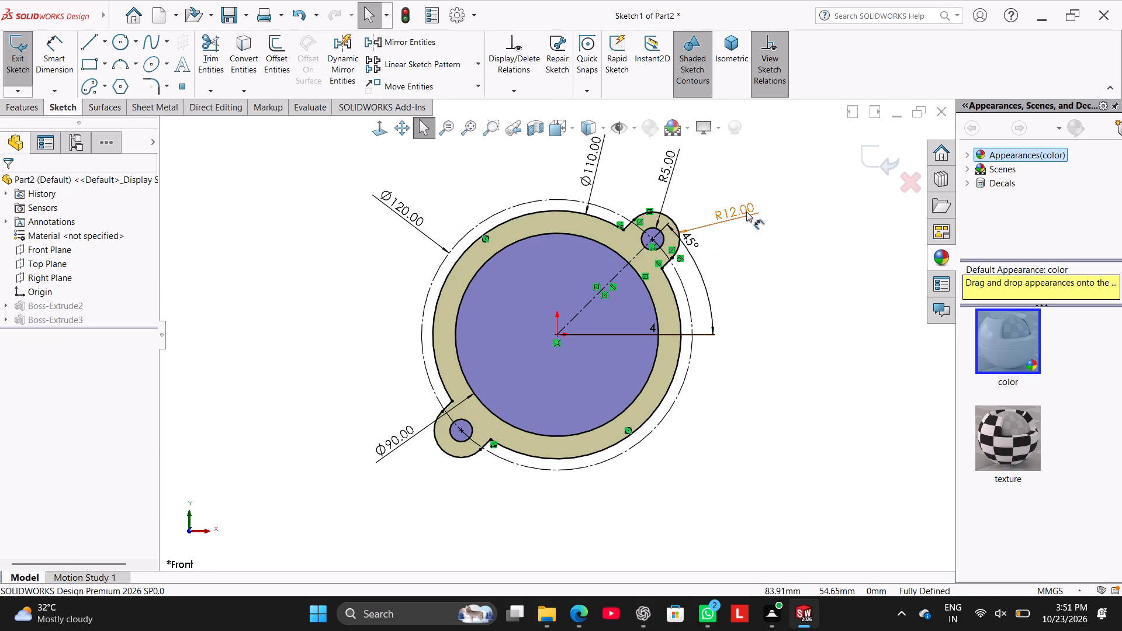
pyautogui.doubleClick(746, 212)
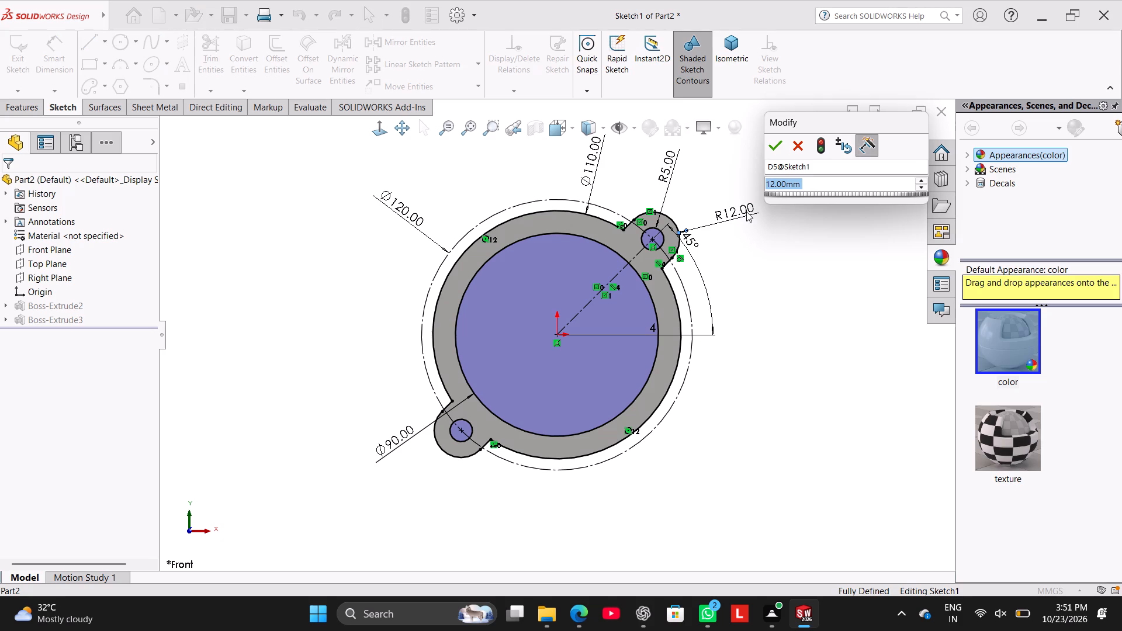
pyautogui.write('10')
pyautogui.press('Return')
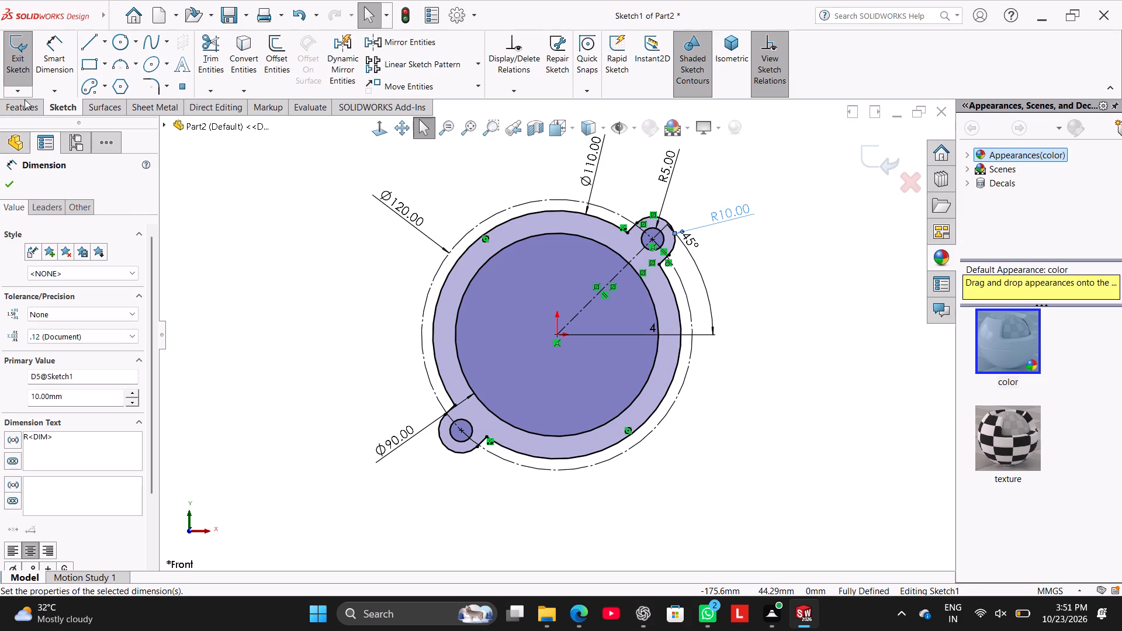
pyautogui.click(13, 64)
# Reopen the lugged ring's sketch for editing.
pyautogui.moveTo(305, 262); pyautogui.dragTo(276, 312, button='middle')
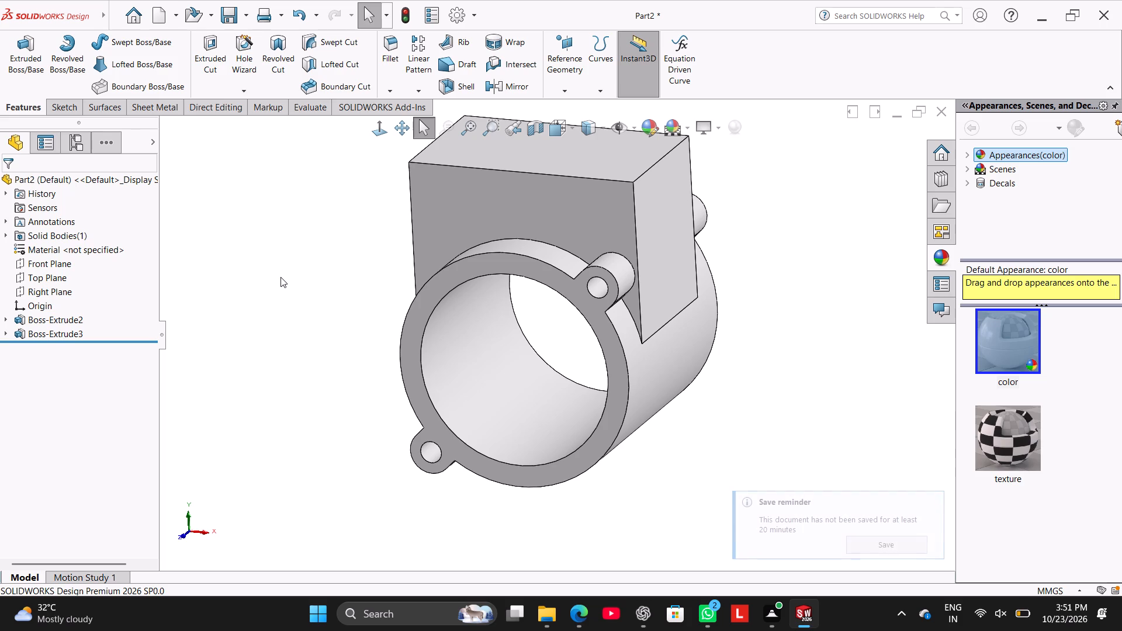
pyautogui.rightClick(71, 313)
pyautogui.click(99, 282)
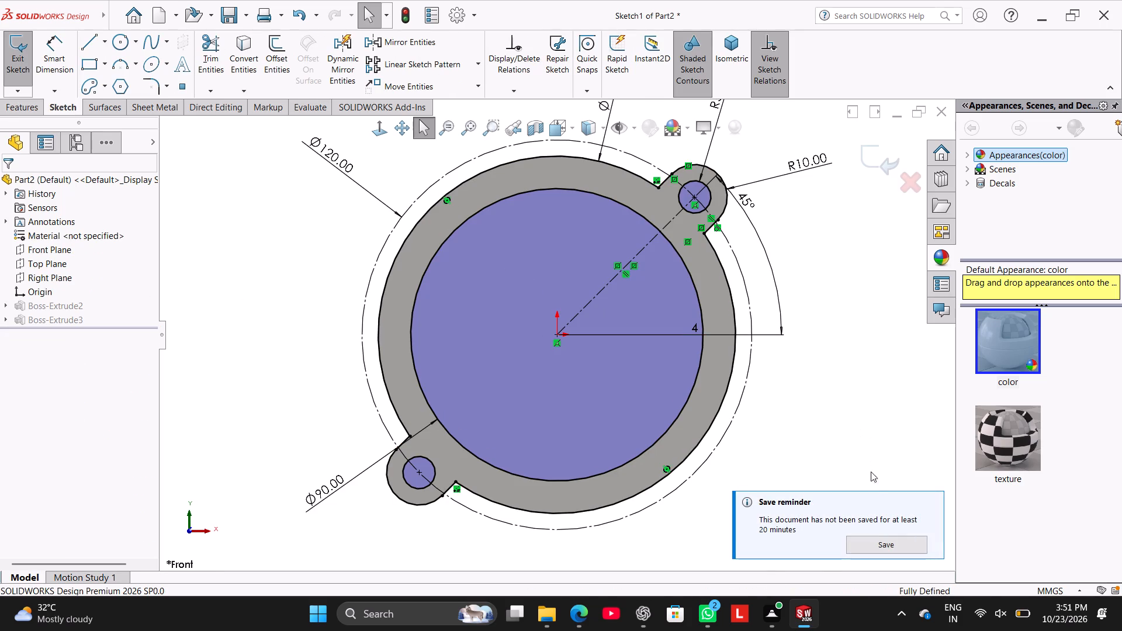
# Save the part as Part2.SLDPRT in the Belt Roller Support Assembly folder, choosing to rebuild the document before saving.
pyautogui.click(896, 548)
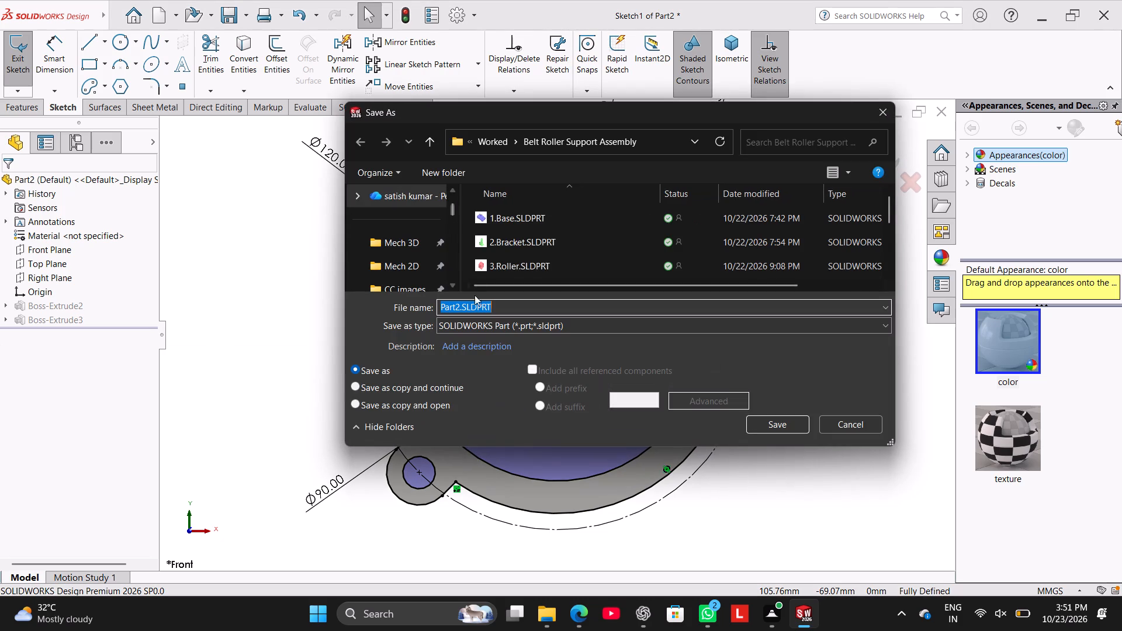
pyautogui.click(781, 419)
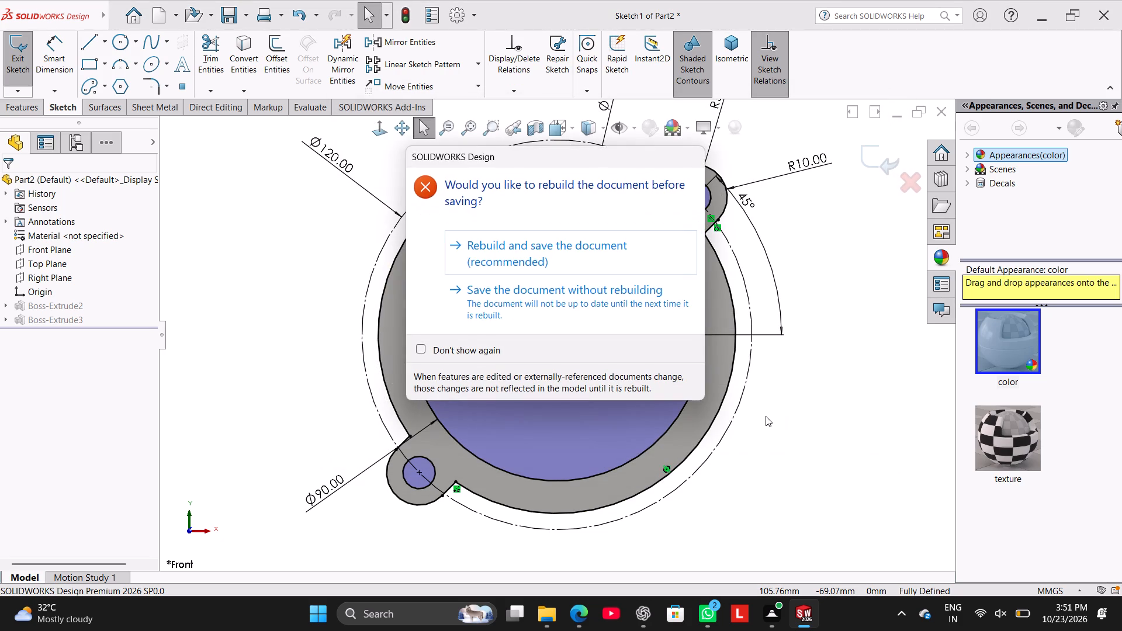
pyautogui.click(809, 251)
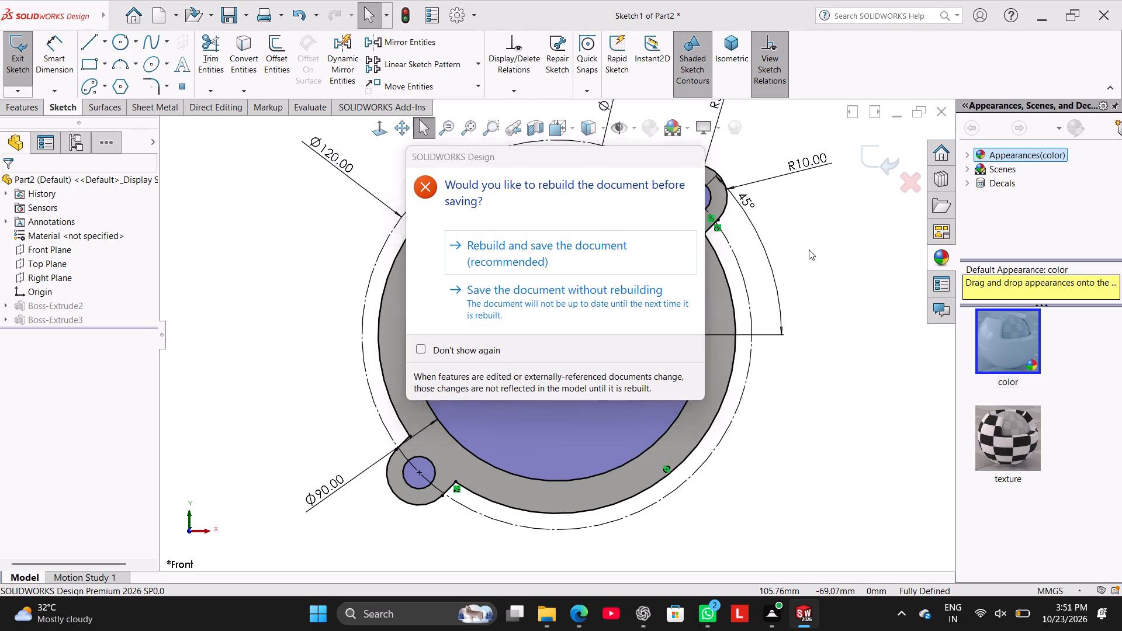
pyautogui.click(427, 192)
pyautogui.click(423, 182)
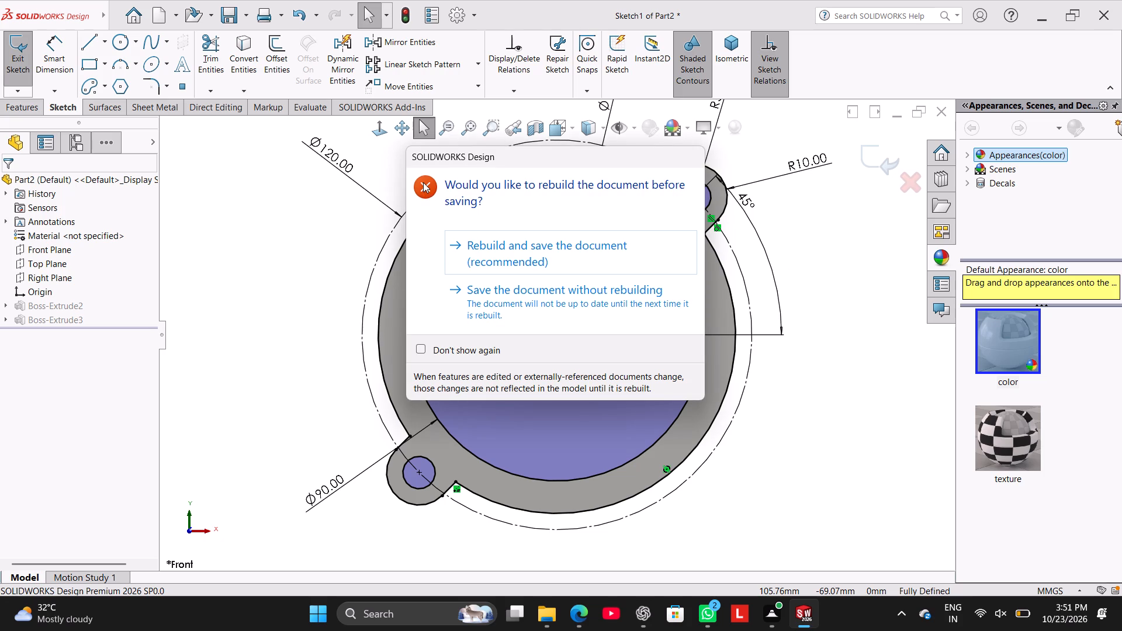
pyautogui.doubleClick(426, 187)
pyautogui.click(782, 235)
pyautogui.tripleClick(431, 188)
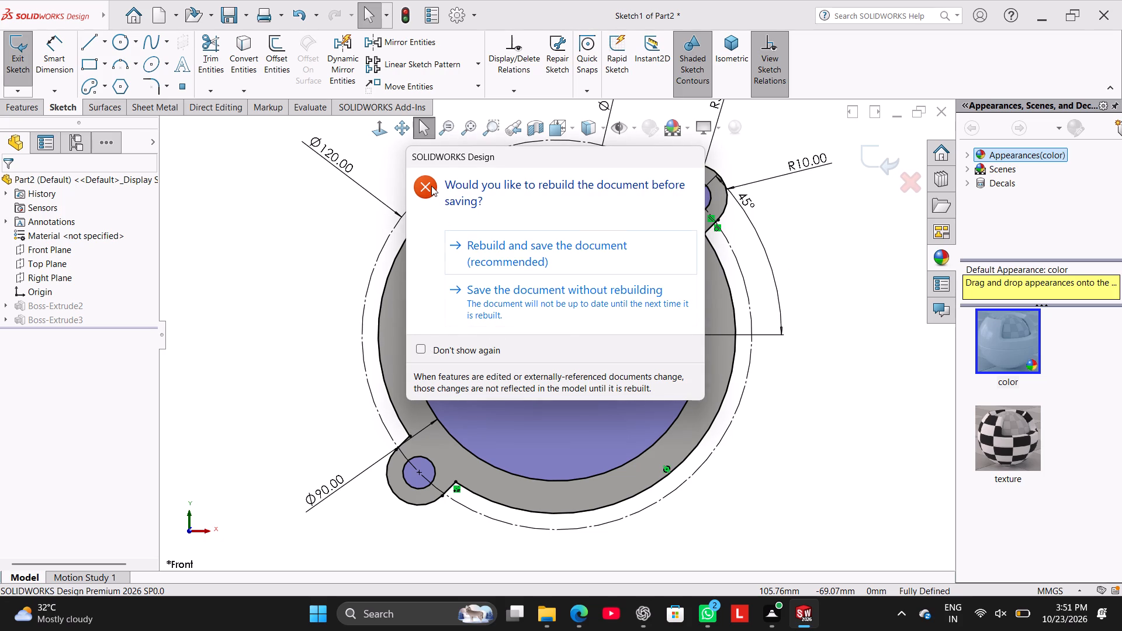
pyautogui.tripleClick(431, 186)
pyautogui.tripleClick(795, 268)
pyautogui.doubleClick(423, 186)
pyautogui.doubleClick(845, 216)
pyautogui.click(638, 261)
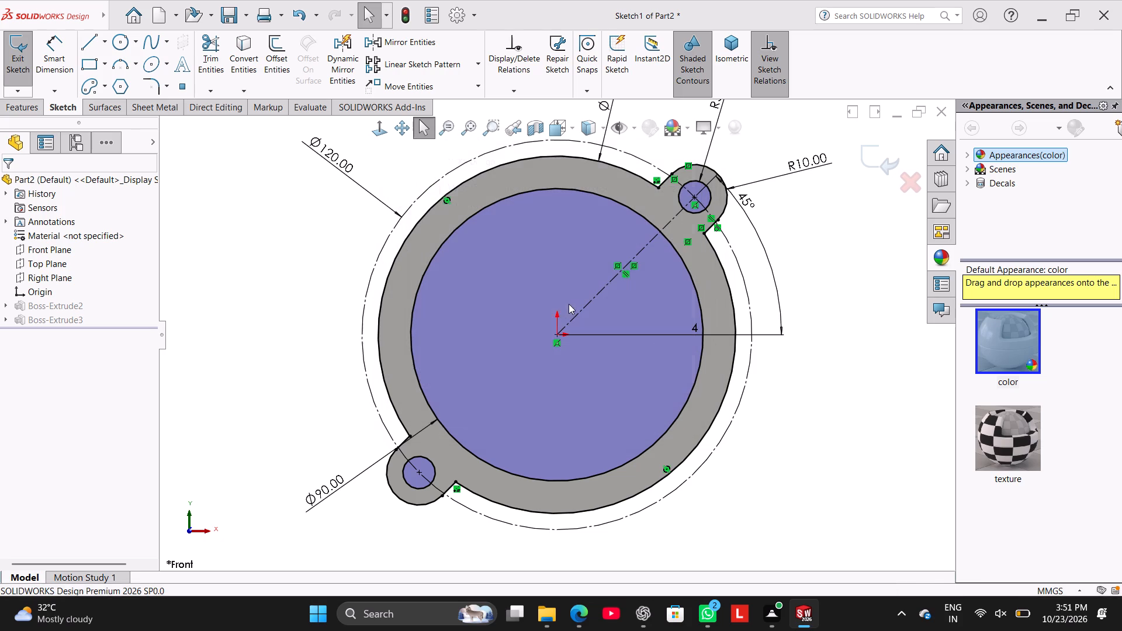
# Switch to File Explorer and open the Belt Roller Support Assembly folder inside the Worked folder.
pyautogui.click(550, 609)
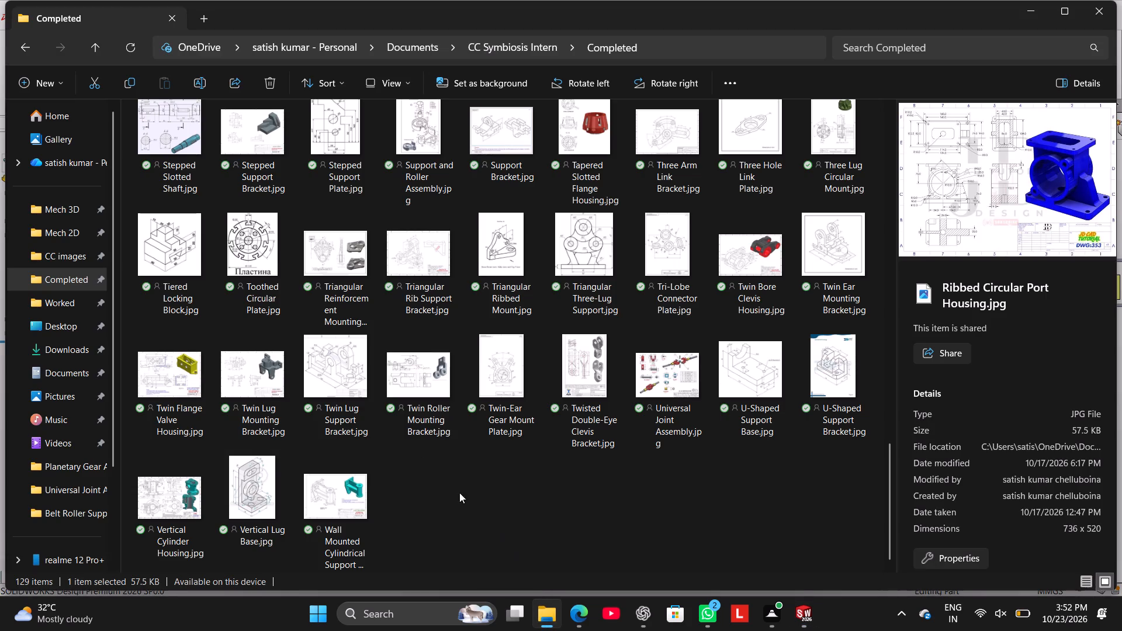
pyautogui.click(68, 304)
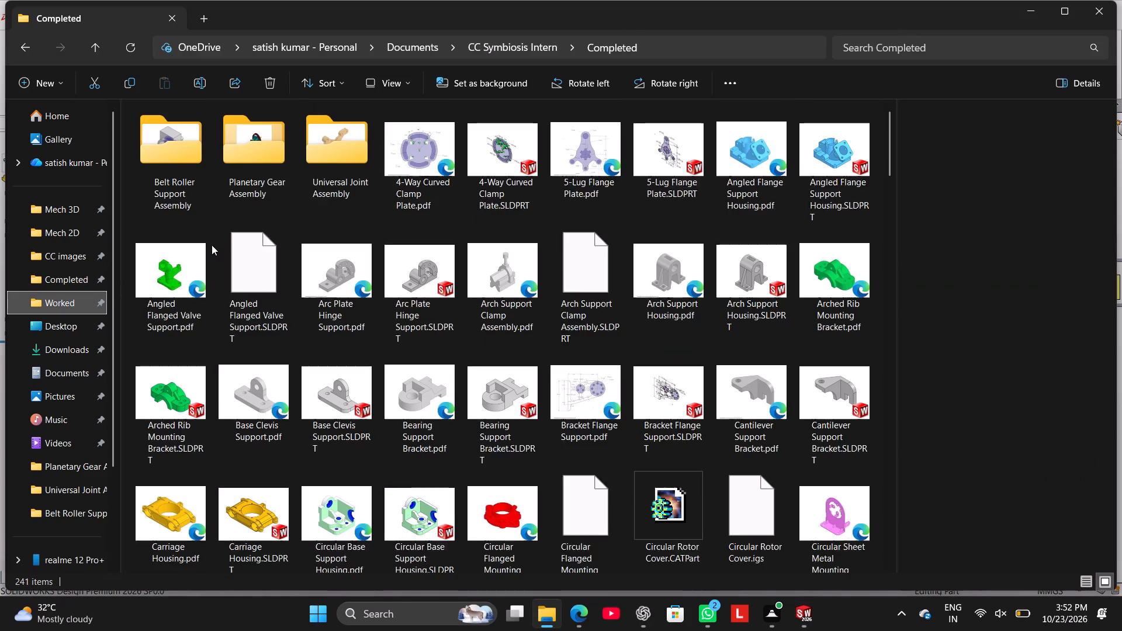
pyautogui.doubleClick(182, 169)
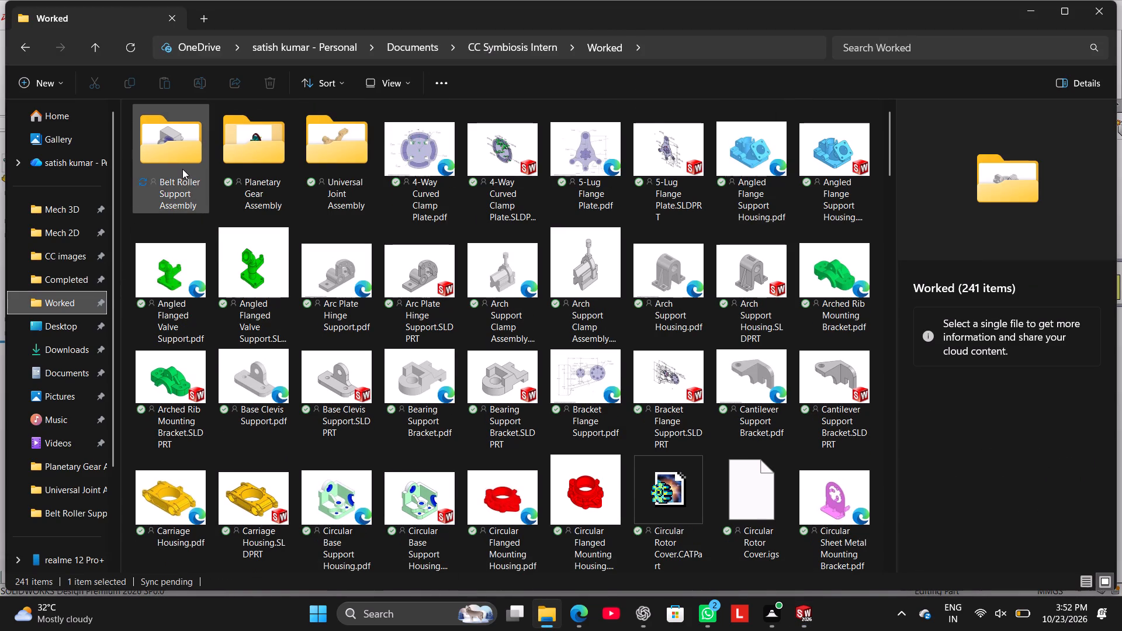
pyautogui.doubleClick(181, 154)
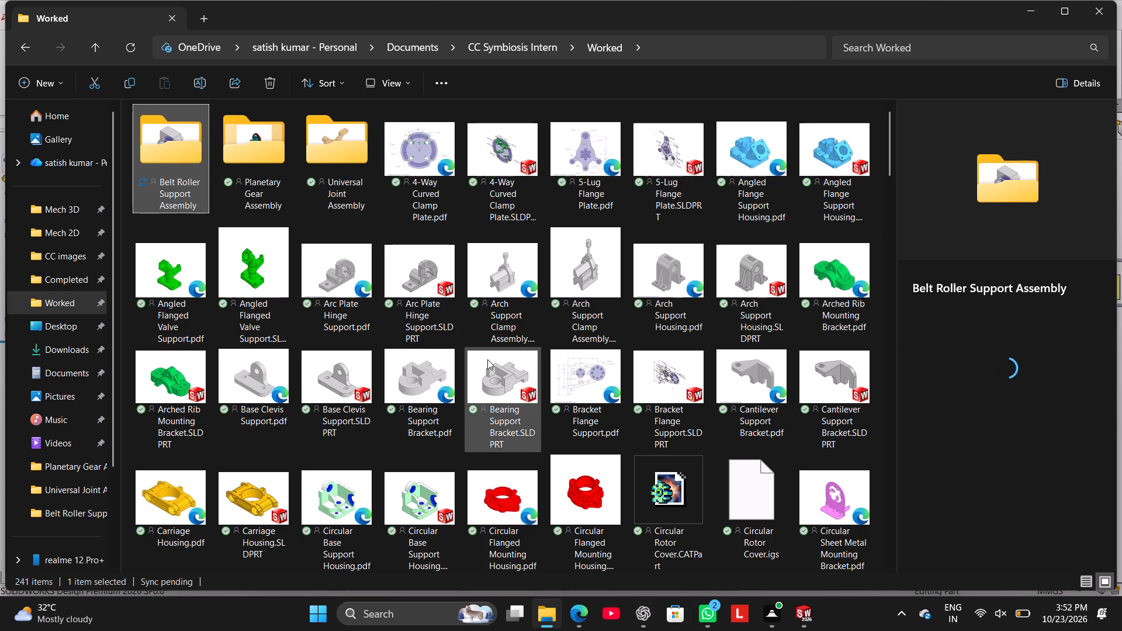
pyautogui.scroll(-4, 514, 346)
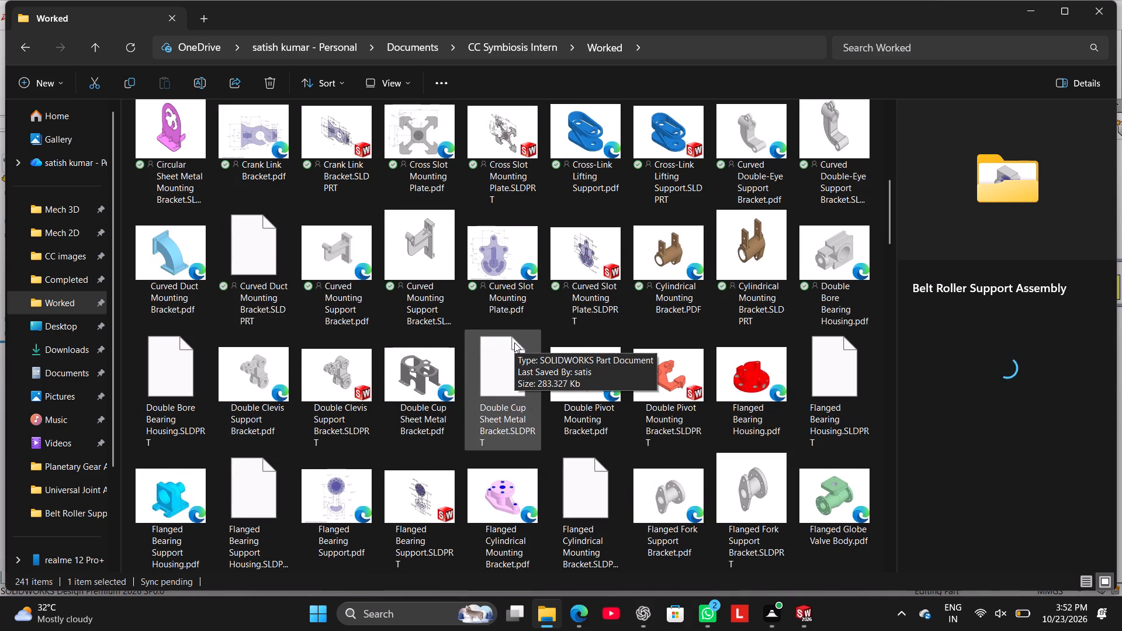
pyautogui.scroll(6, 514, 342)
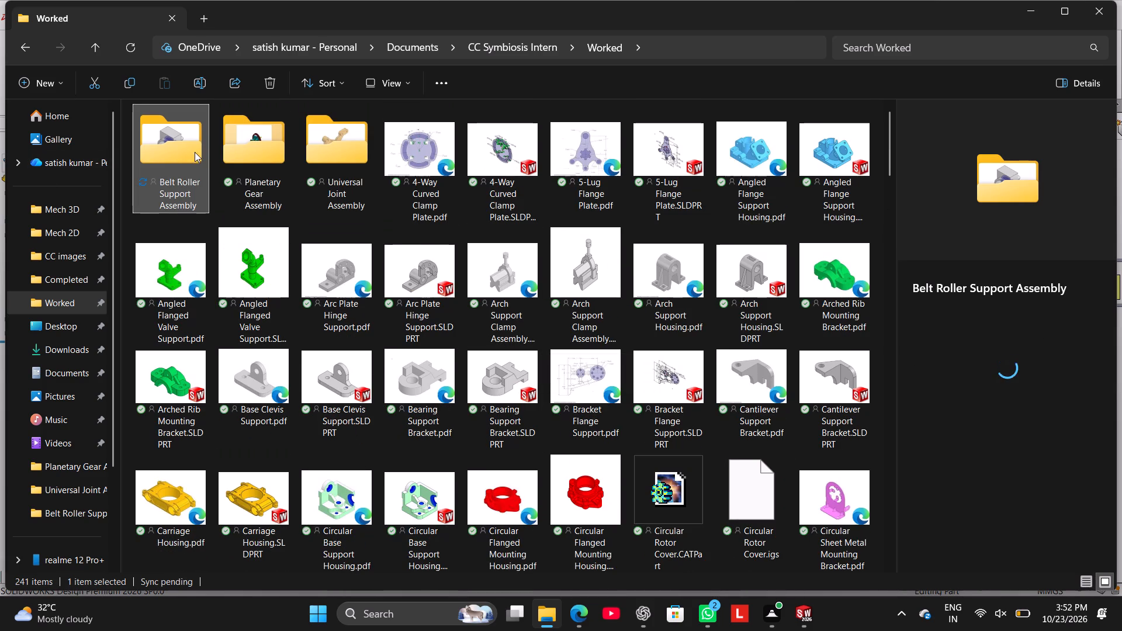
pyautogui.doubleClick(178, 146)
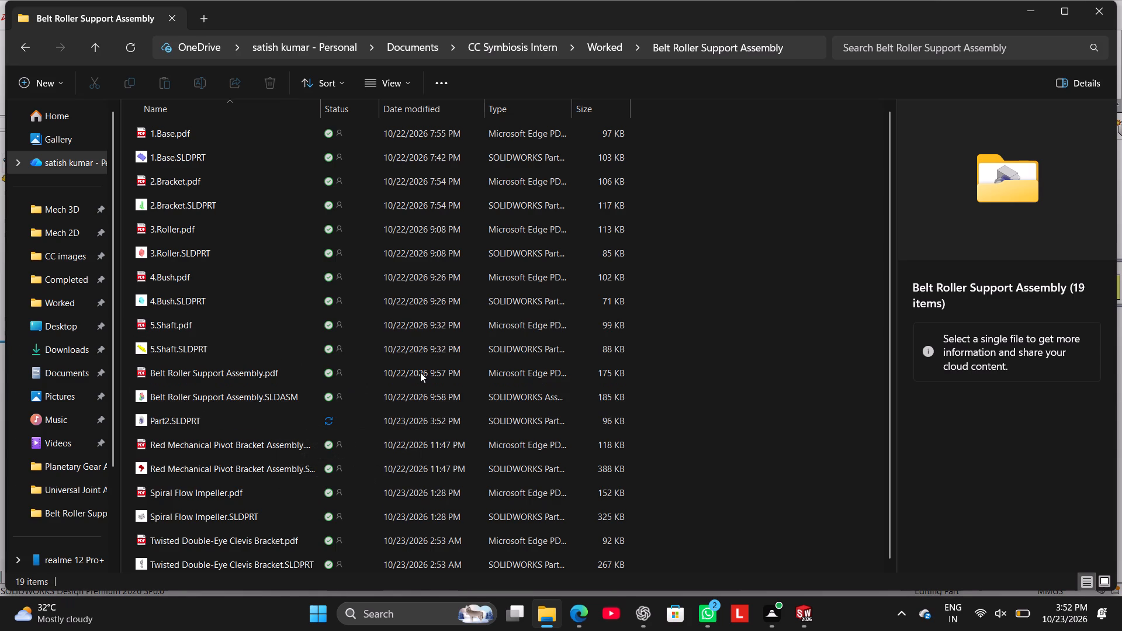
pyautogui.scroll(-4, 421, 372)
pyautogui.scroll(3, 423, 366)
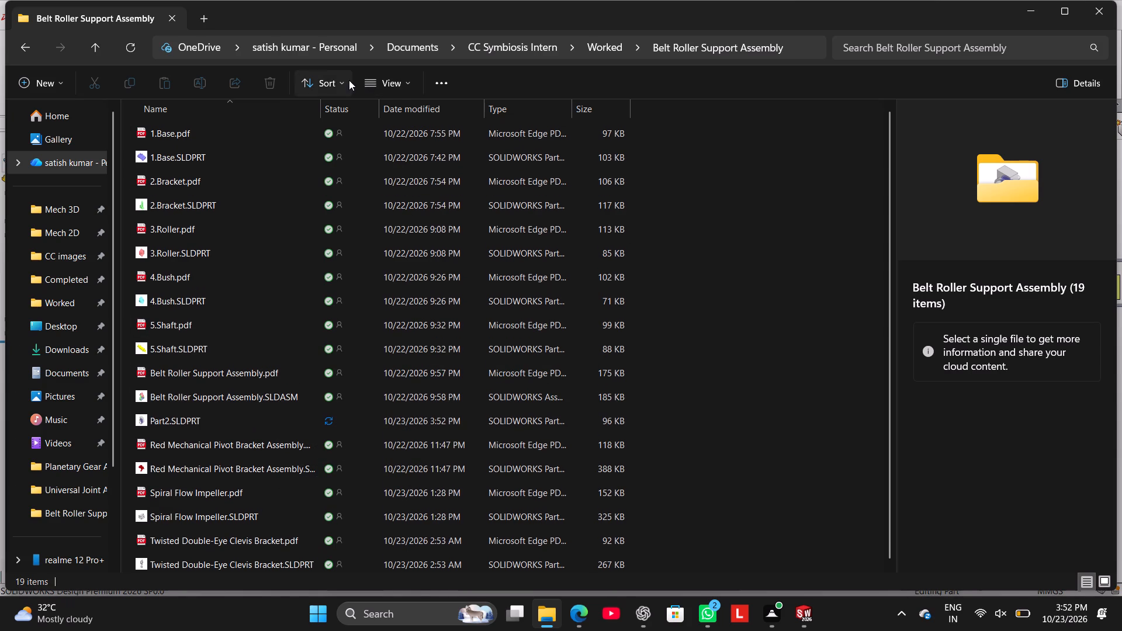
# Display the Belt Roller Support Assembly folder's files as large icons.
pyautogui.click(348, 79)
pyautogui.click(386, 90)
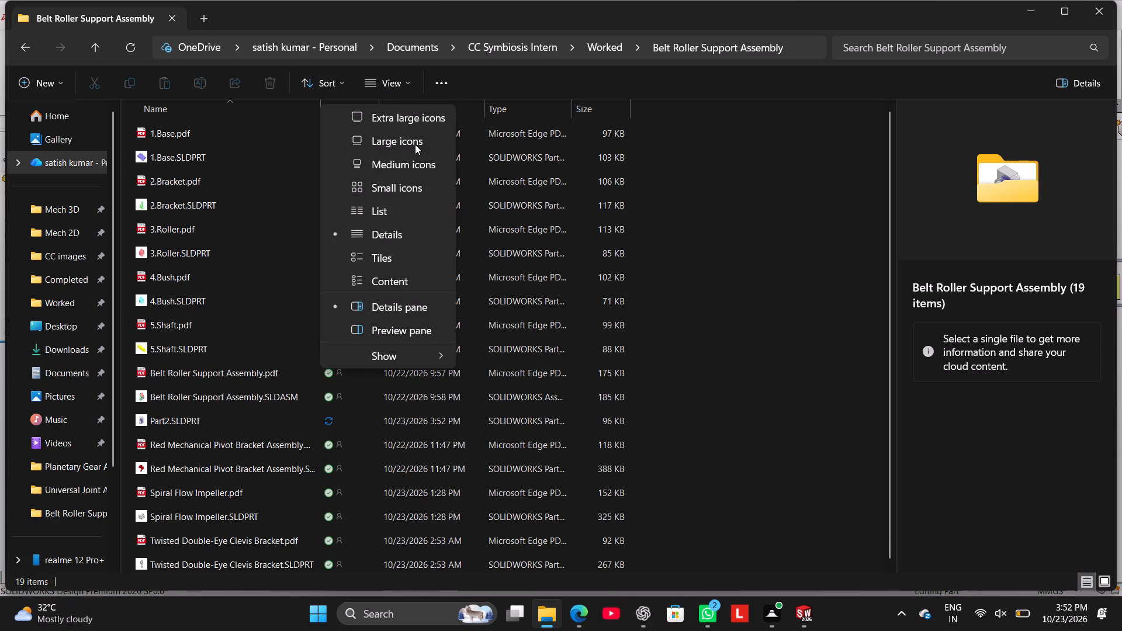
pyautogui.click(408, 142)
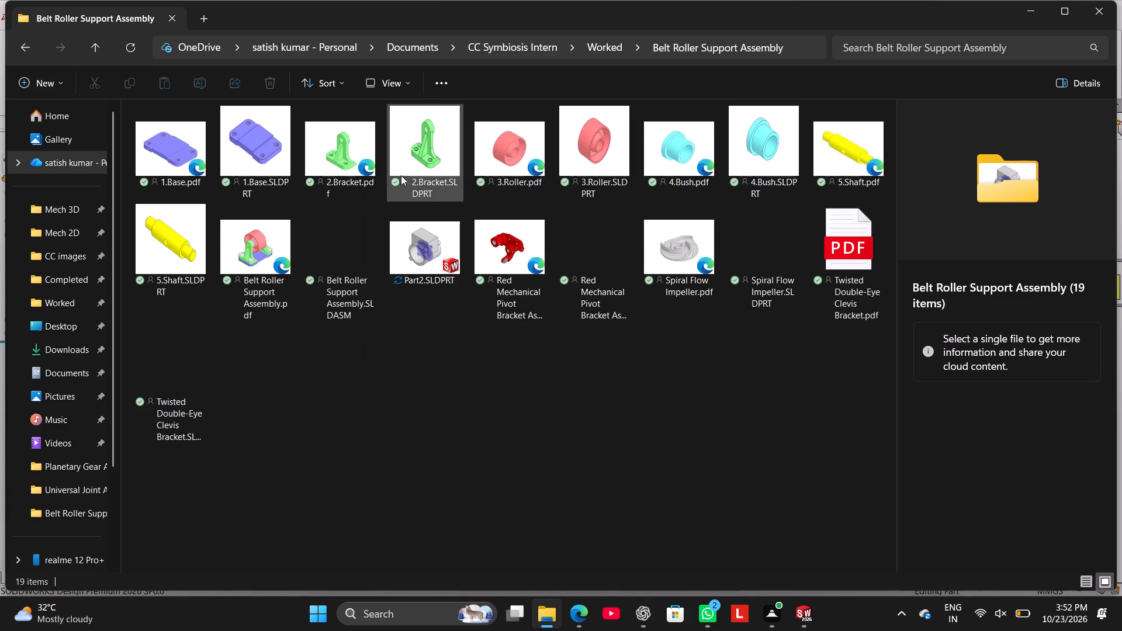
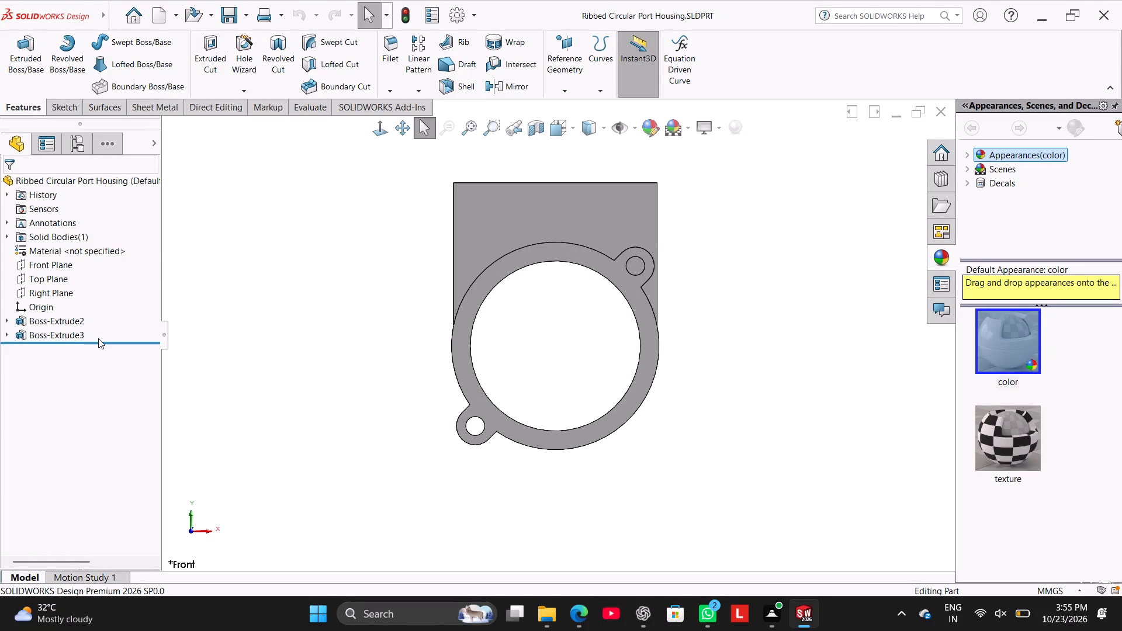
# Open the sketch of the lugged ring extrusion in the Ribbed Circular Port Housing part for editing.
pyautogui.rightClick(79, 322)
pyautogui.click(115, 286)
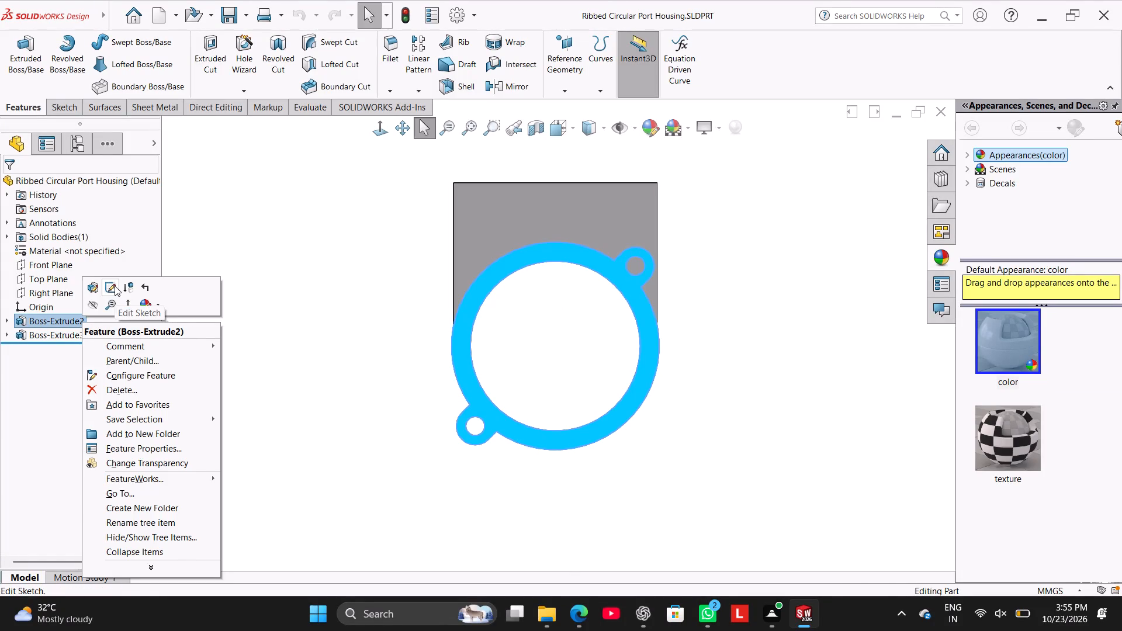
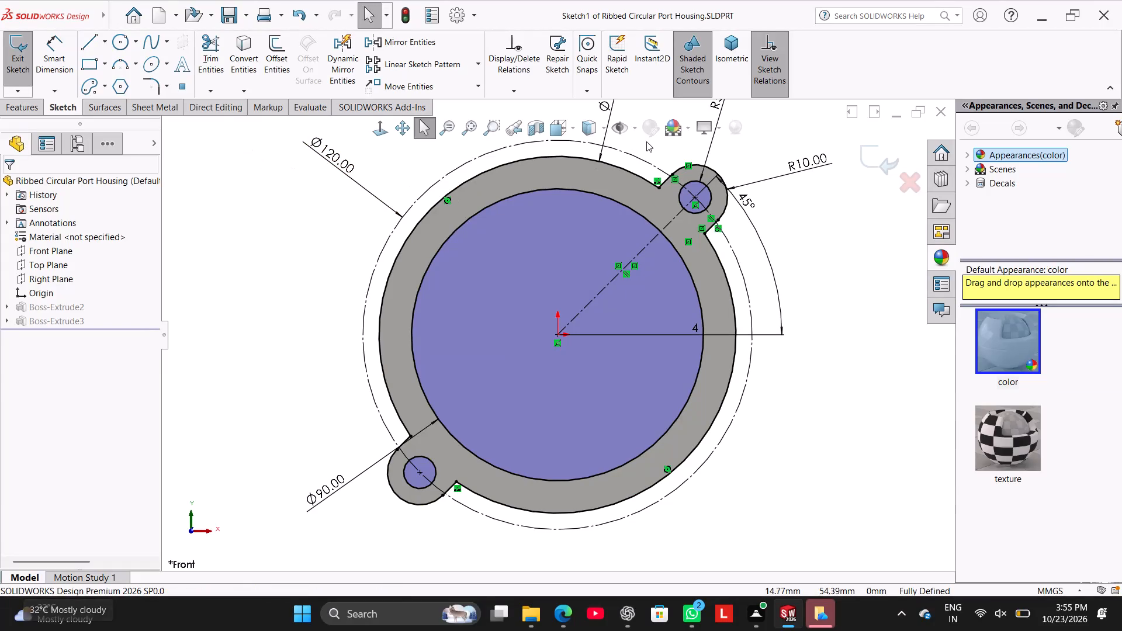
# Set the lug's outer radius to 12 mm in the ring sketch and exit the sketch.
pyautogui.scroll(2, 713, 172)
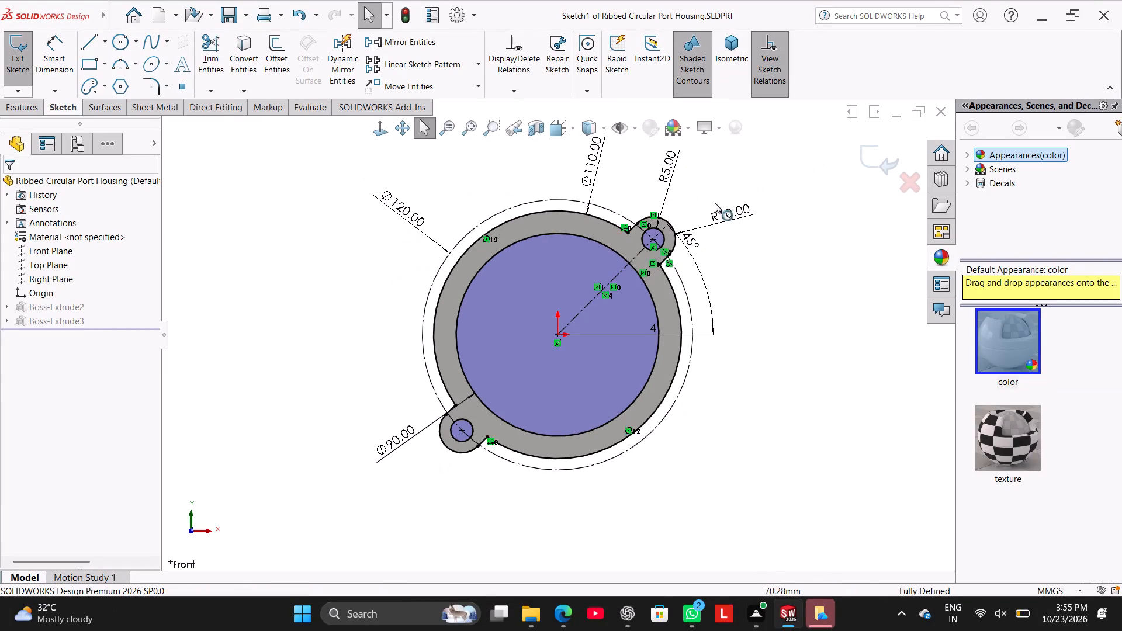
pyautogui.scroll(-1, 711, 202)
pyautogui.doubleClick(718, 220)
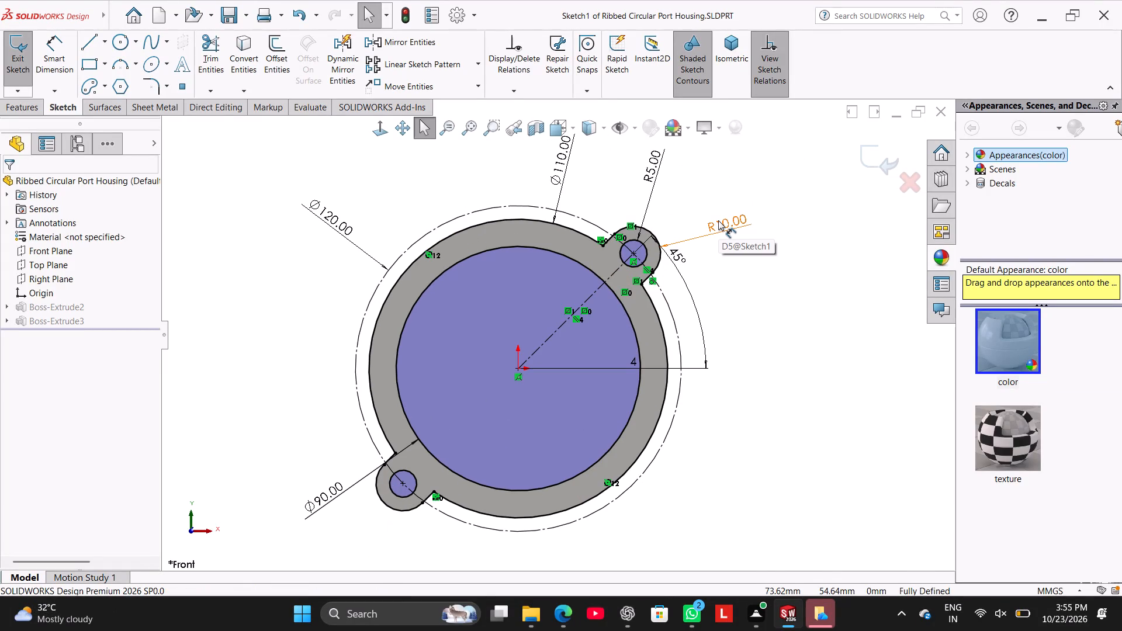
pyautogui.write('12')
pyautogui.press('Return')
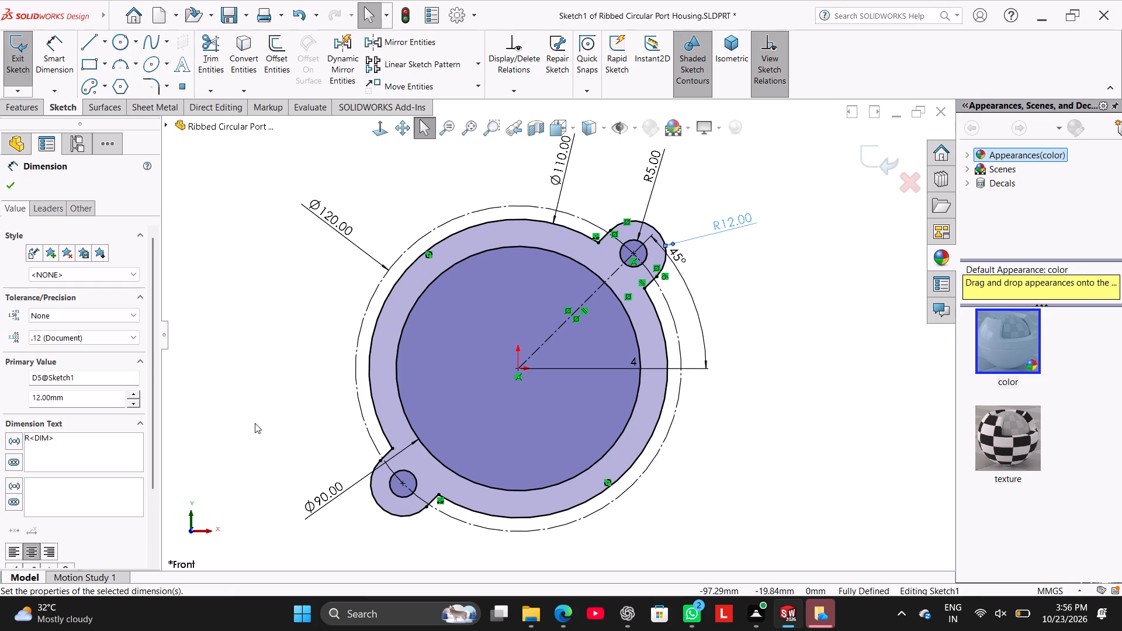
pyautogui.click(13, 182)
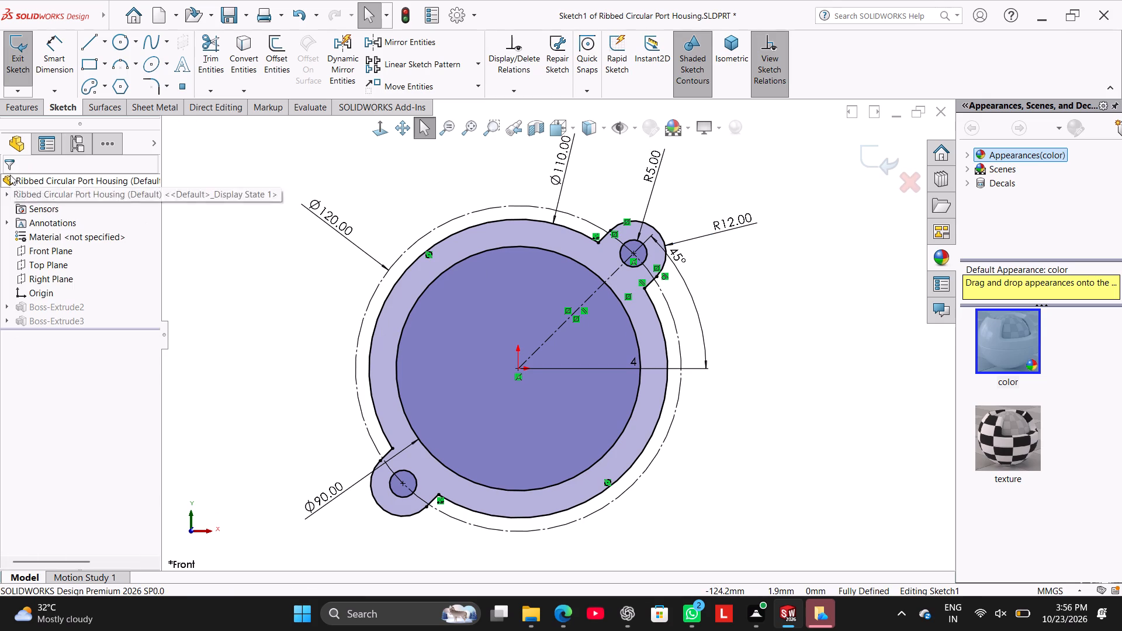
pyautogui.click(11, 56)
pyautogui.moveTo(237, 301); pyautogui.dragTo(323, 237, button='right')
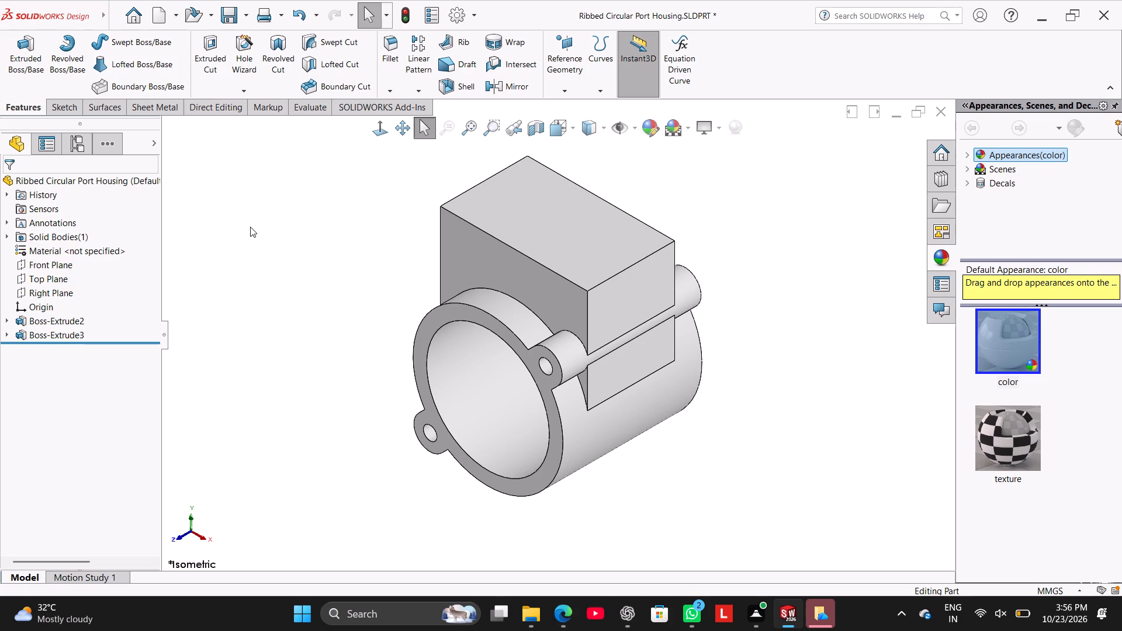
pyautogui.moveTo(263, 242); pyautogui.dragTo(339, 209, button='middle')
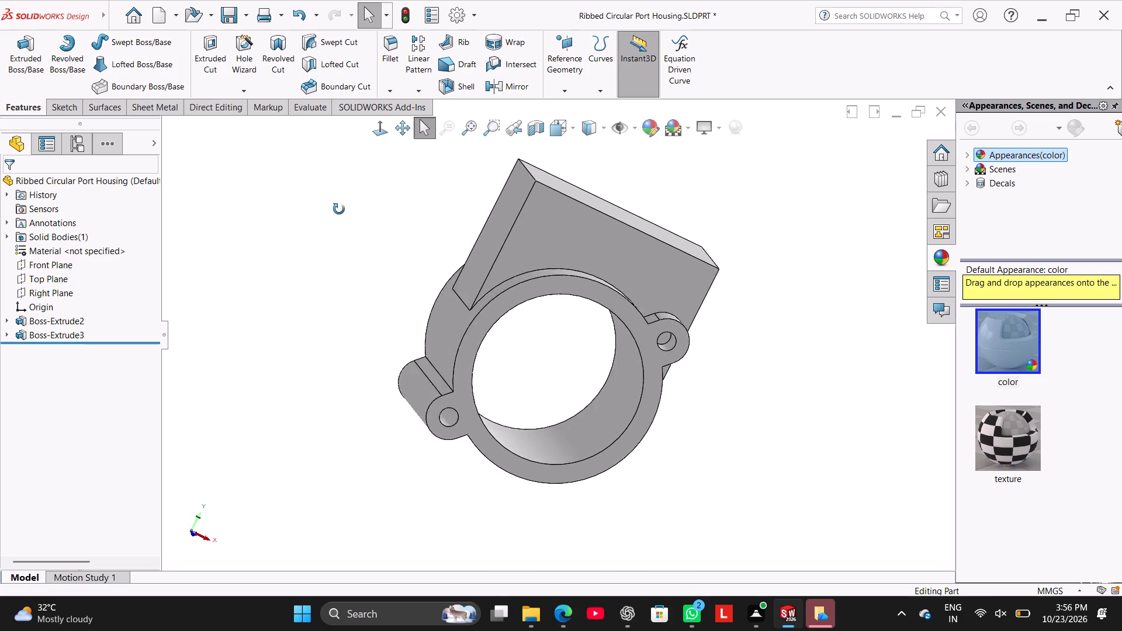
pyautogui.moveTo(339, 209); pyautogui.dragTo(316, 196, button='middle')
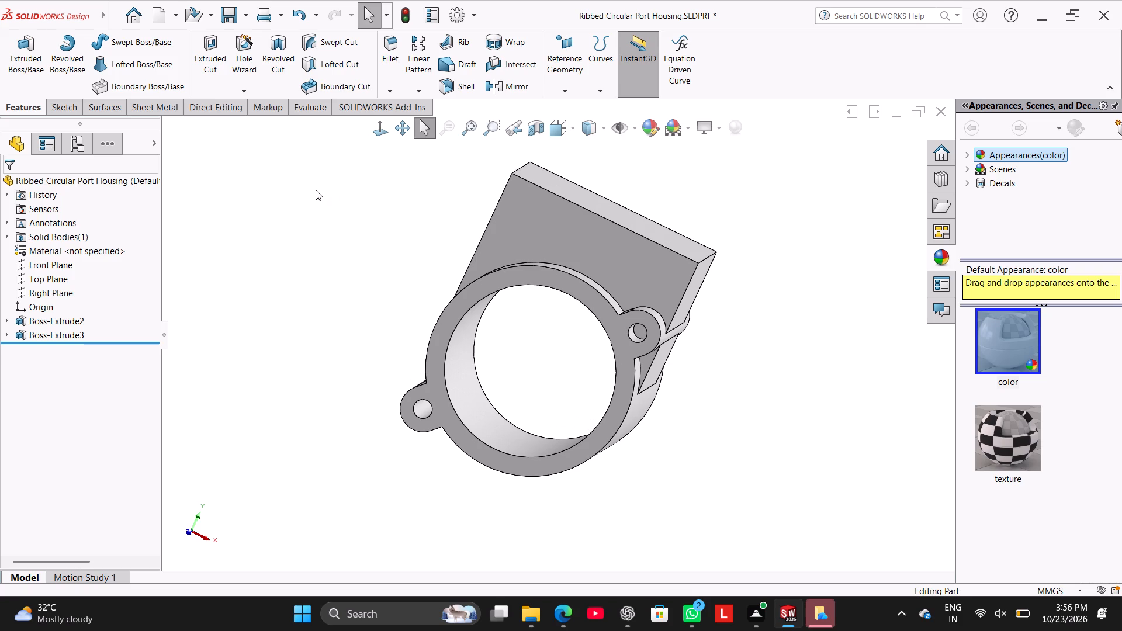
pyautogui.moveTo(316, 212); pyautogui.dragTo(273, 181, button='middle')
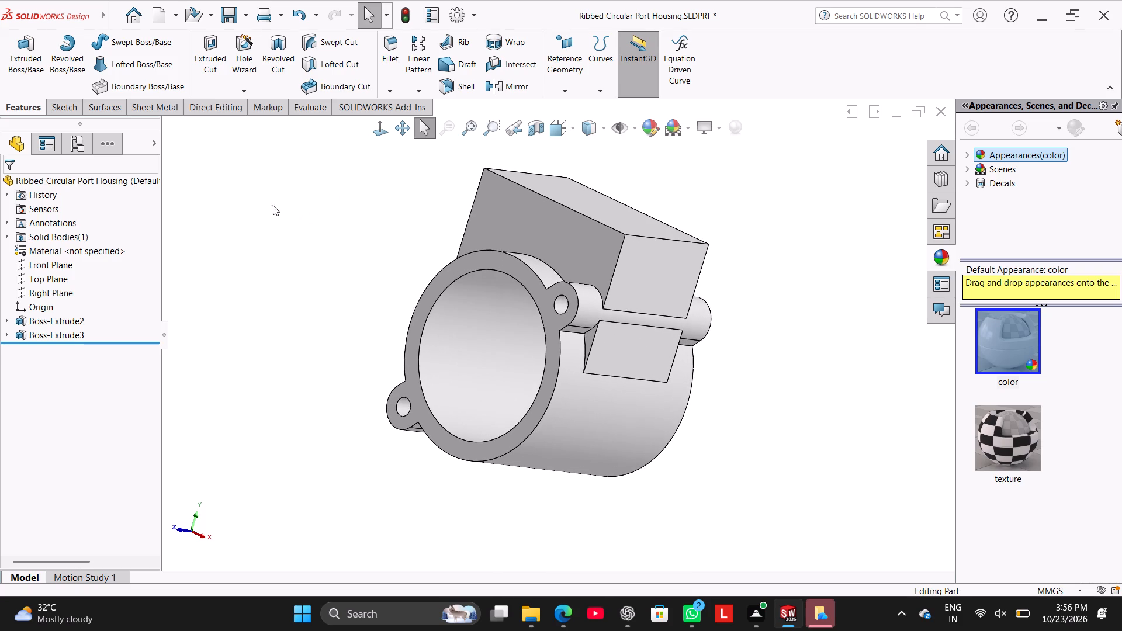
# Approve deleting the shared file Part2.SLDPRT for everyone in the pending OneDrive request.
pyautogui.click(832, 612)
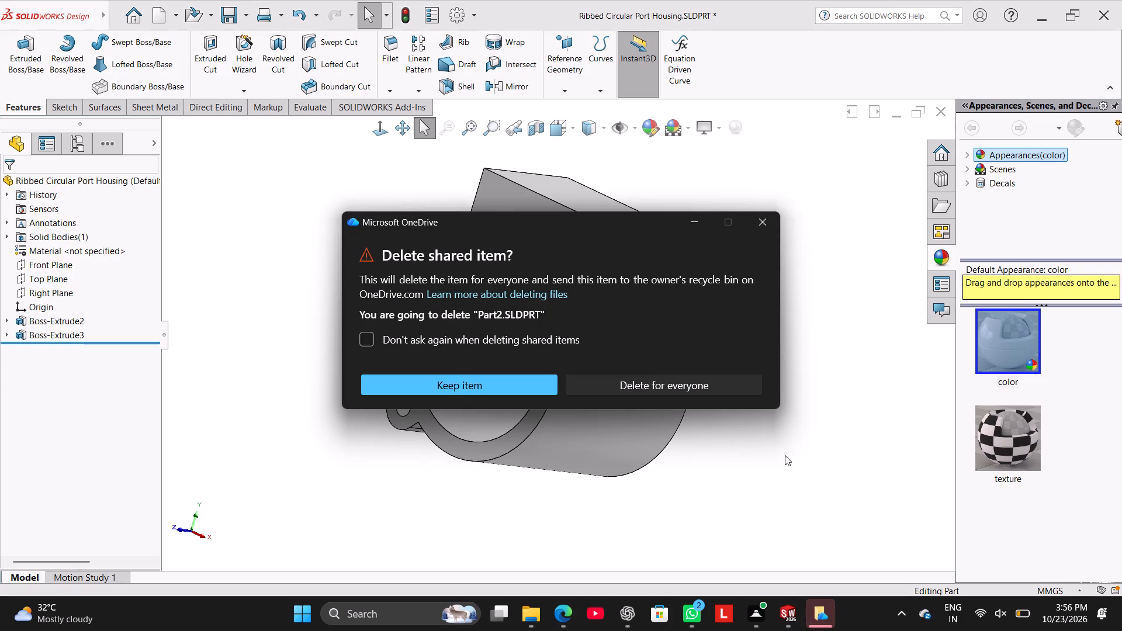
pyautogui.click(719, 388)
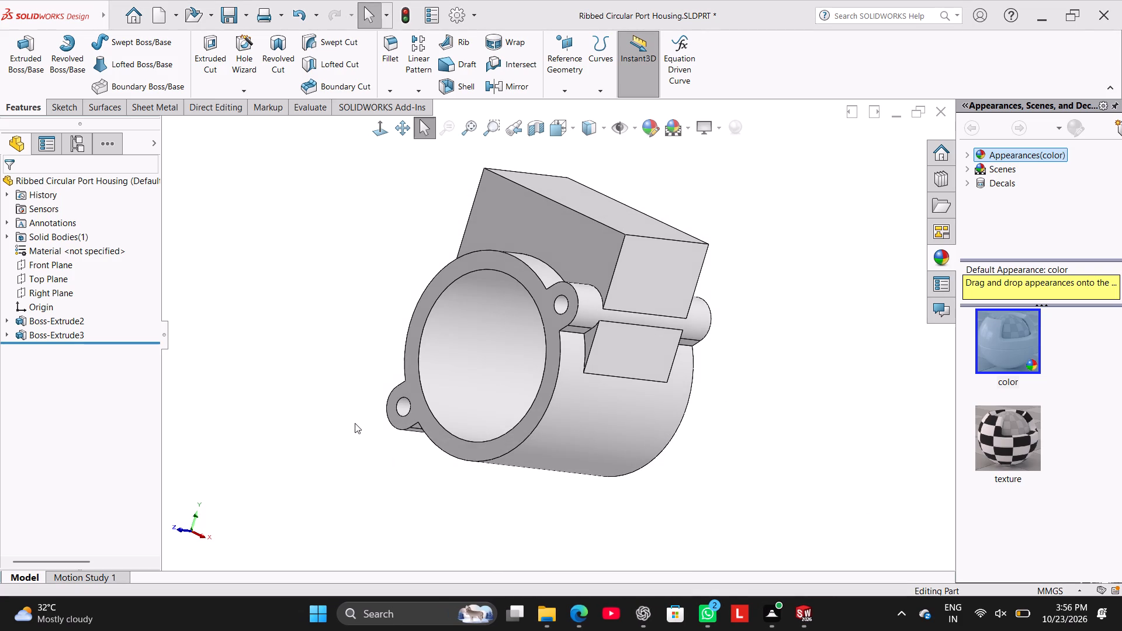
# Open the sketch of the rectangular block extrusion for editing.
pyautogui.moveTo(353, 417); pyautogui.dragTo(354, 392, button='middle')
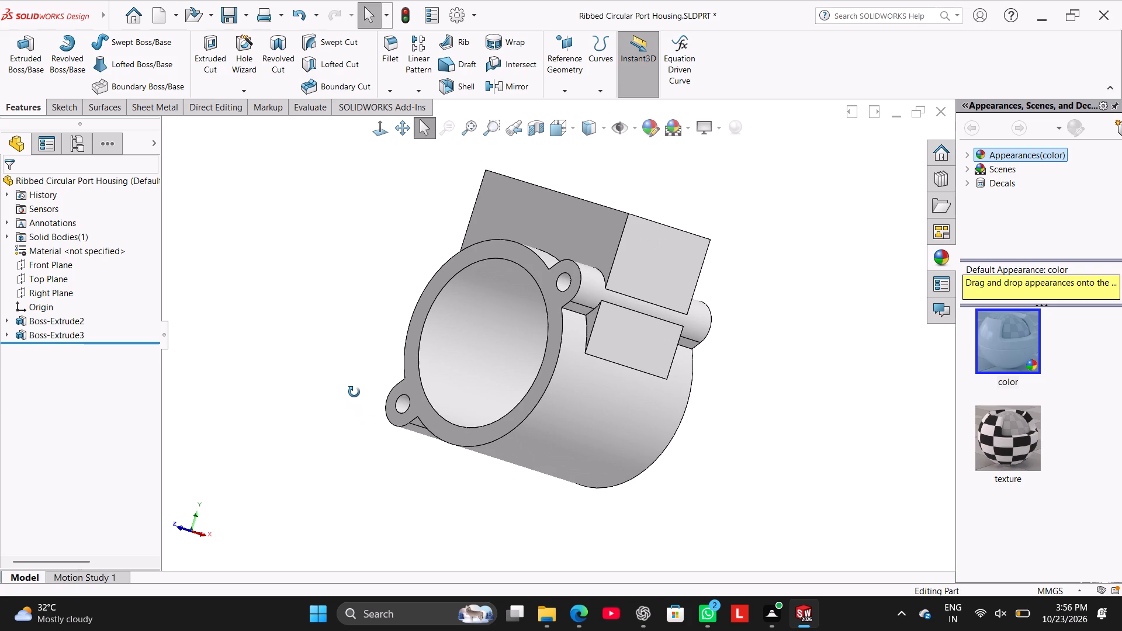
pyautogui.moveTo(354, 392); pyautogui.dragTo(355, 416, button='middle')
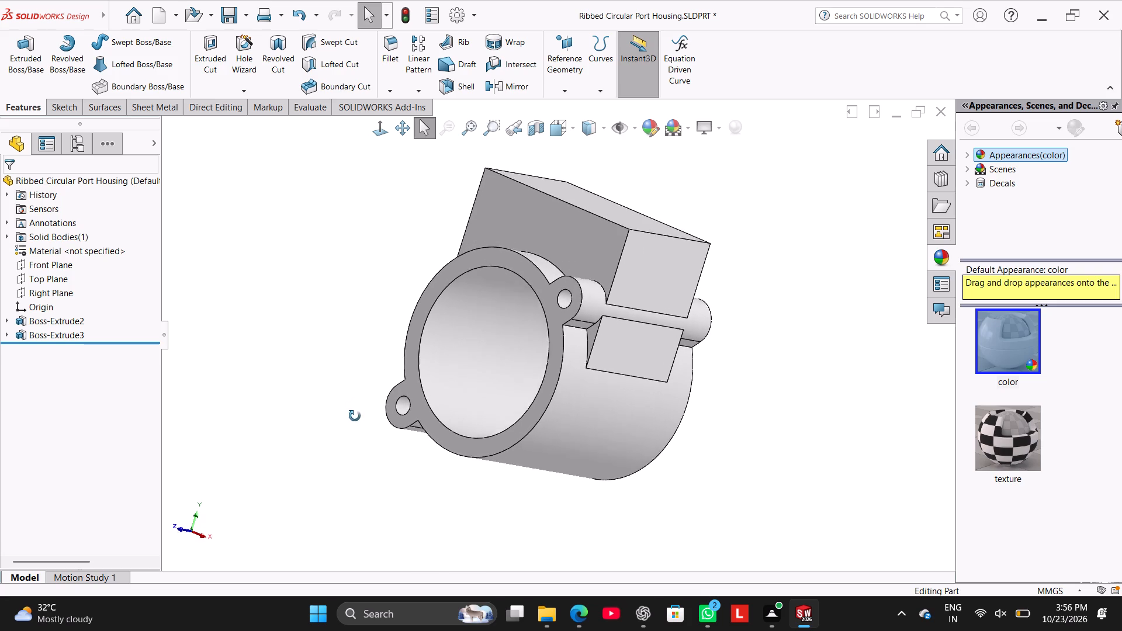
pyautogui.moveTo(355, 416); pyautogui.dragTo(359, 446, button='middle')
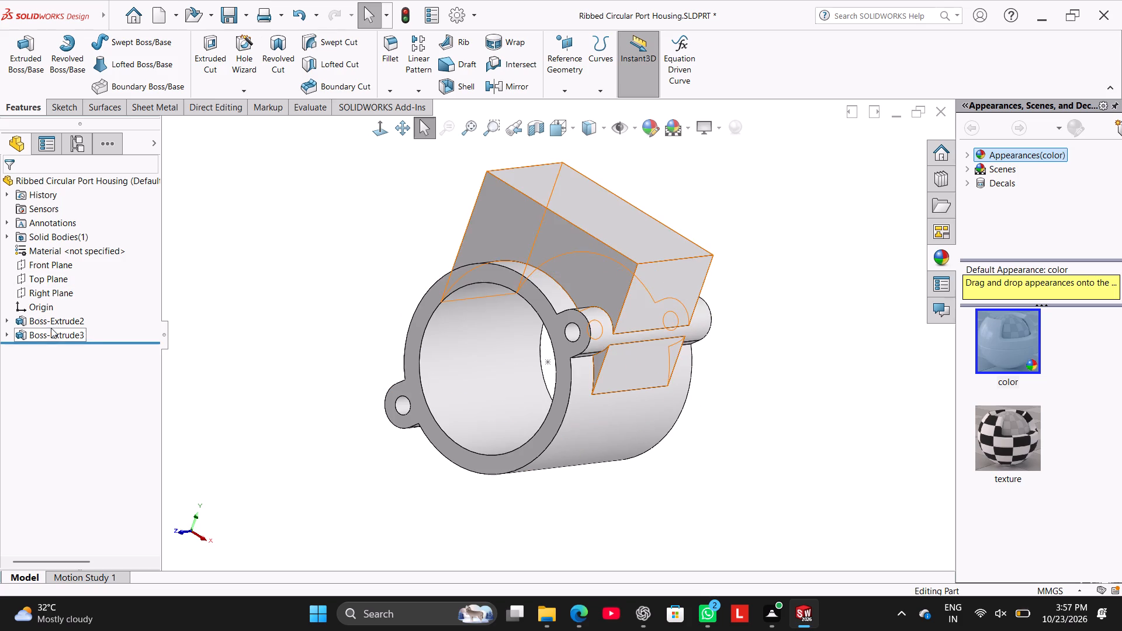
pyautogui.click(12, 334)
pyautogui.click(50, 345)
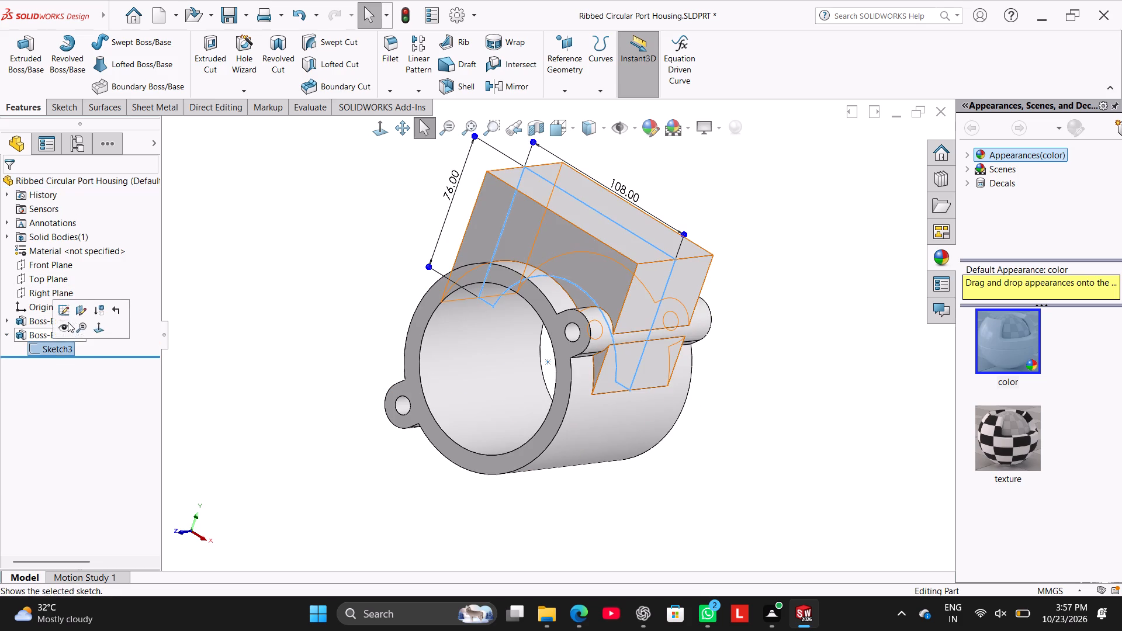
pyautogui.click(66, 313)
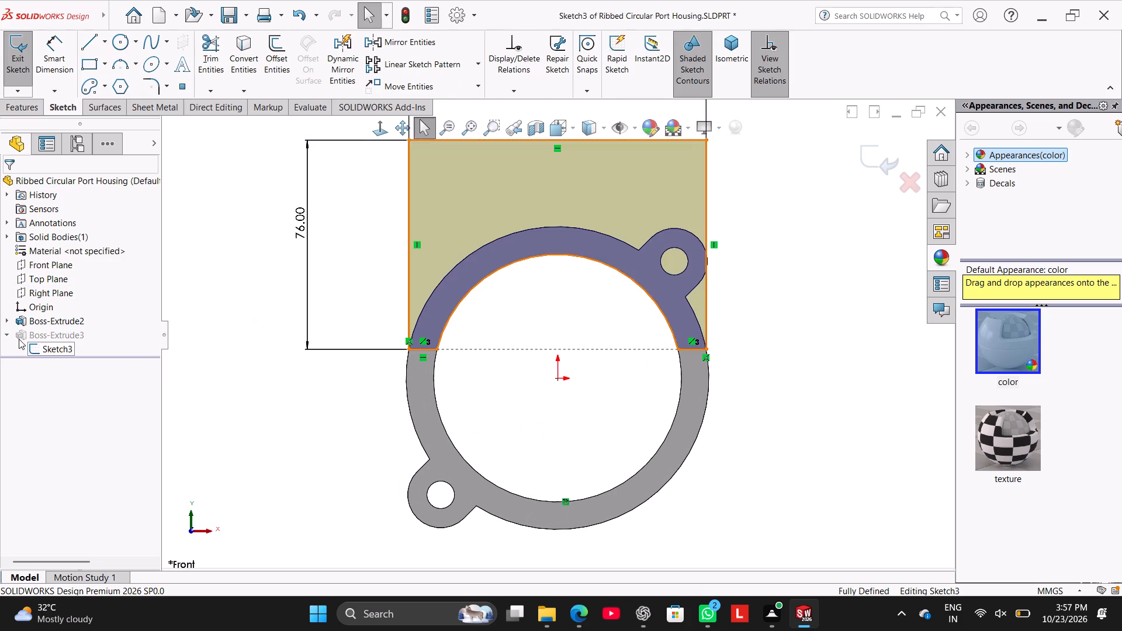
pyautogui.click(11, 334)
pyautogui.click(8, 336)
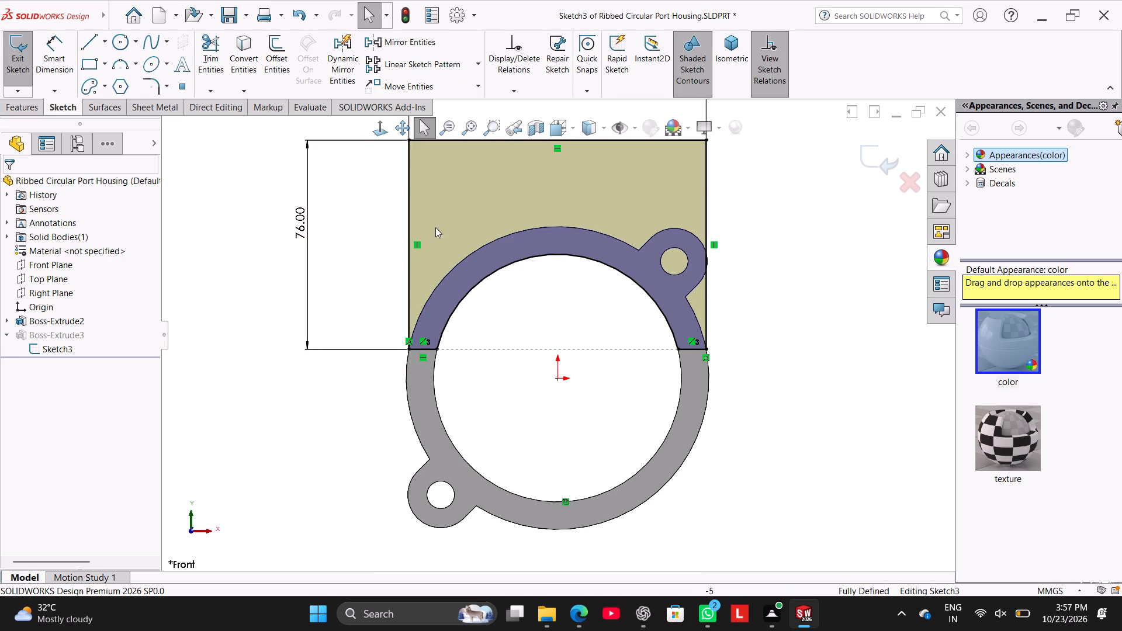
# Check the distance across the ring's two outer arcs with Smart Dimension without placing a dimension, and exit the block sketch.
pyautogui.scroll(2, 513, 213)
pyautogui.click(62, 48)
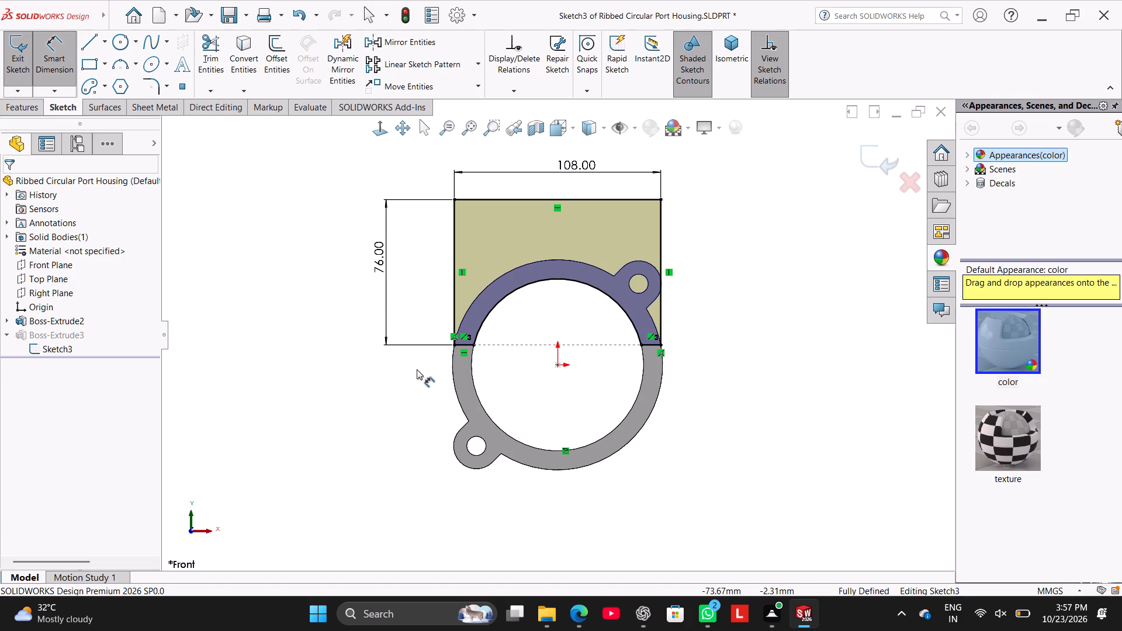
pyautogui.keyDown('shift'); pyautogui.click(453, 381); pyautogui.keyUp('shift')
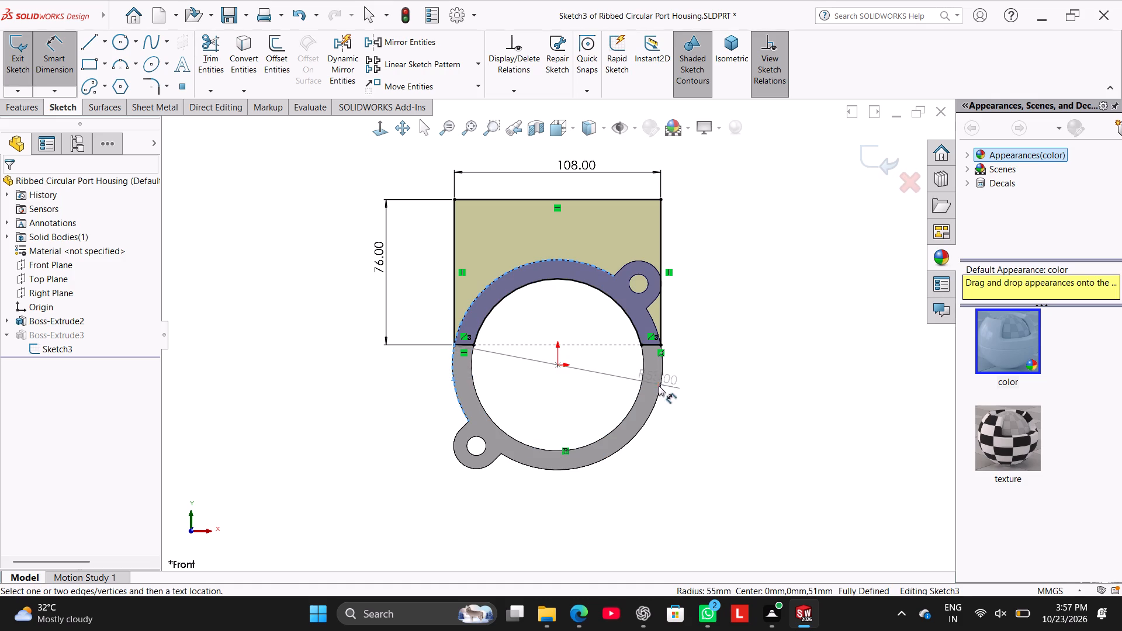
pyautogui.keyDown('shift'); pyautogui.click(660, 387); pyautogui.keyUp('shift')
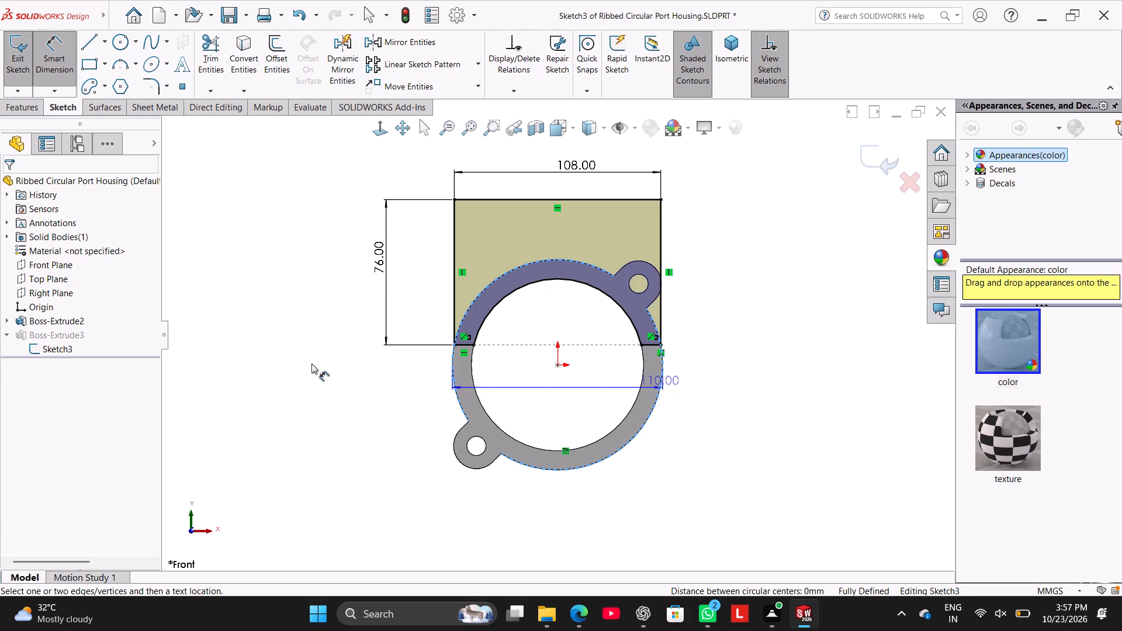
pyautogui.click(63, 56)
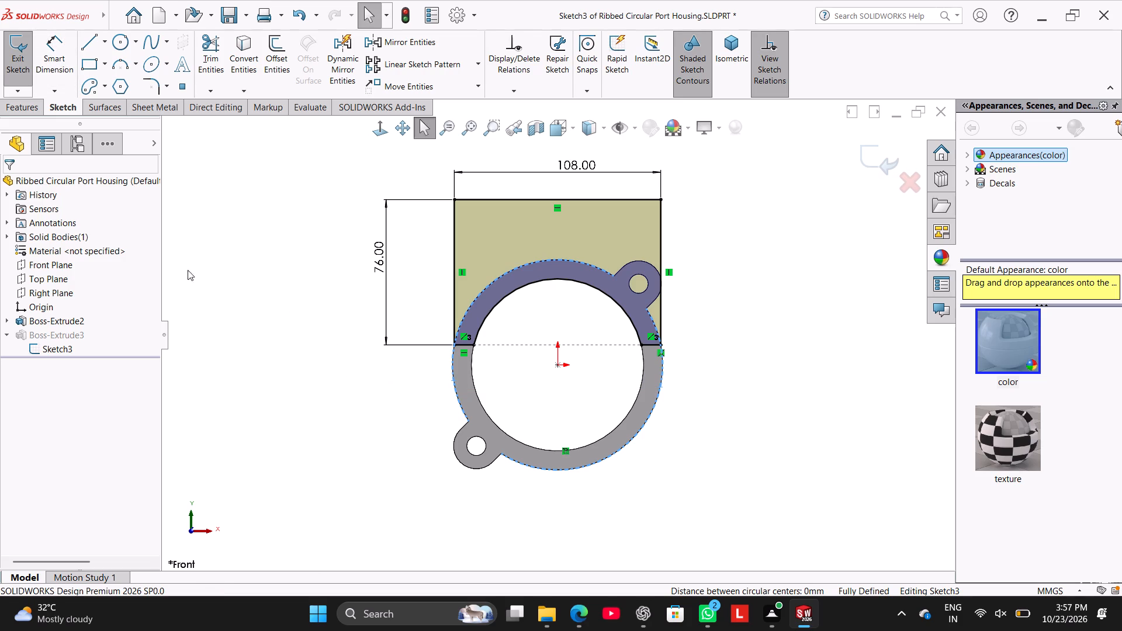
pyautogui.click(241, 382)
pyautogui.click(68, 56)
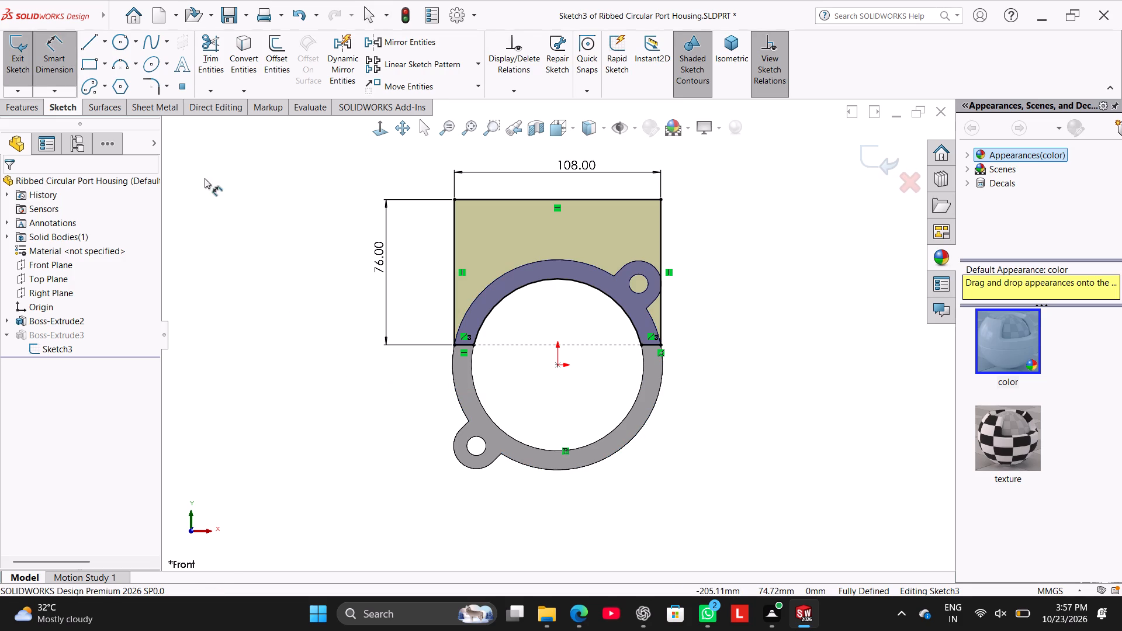
pyautogui.keyDown('shift'); pyautogui.click(451, 375); pyautogui.keyUp('shift')
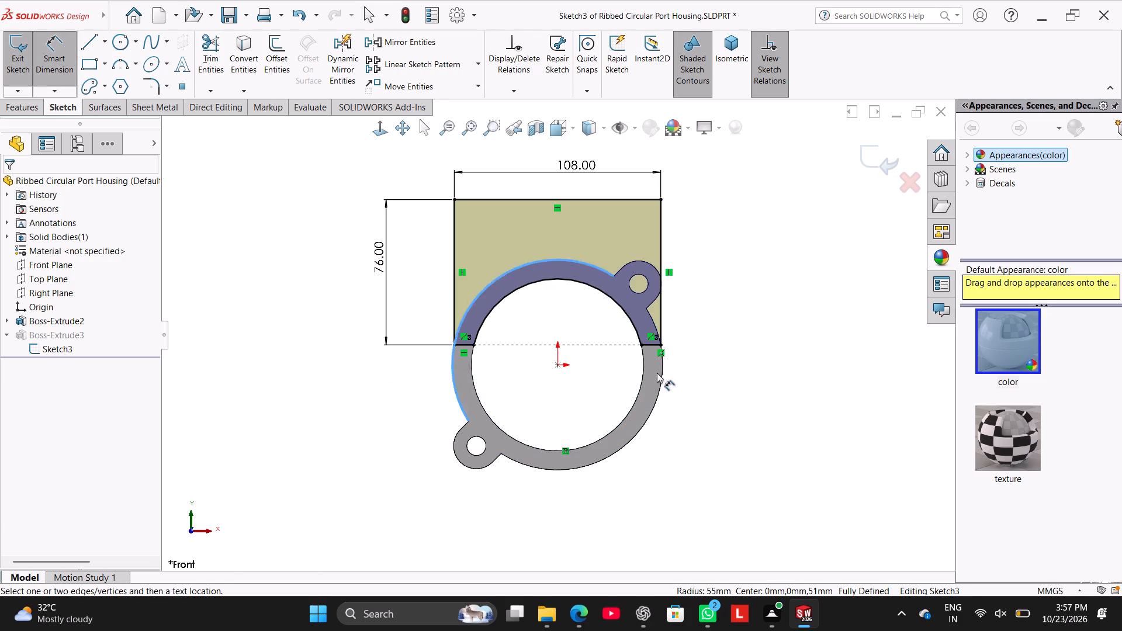
pyautogui.keyDown('shift'); pyautogui.click(662, 381); pyautogui.keyUp('shift')
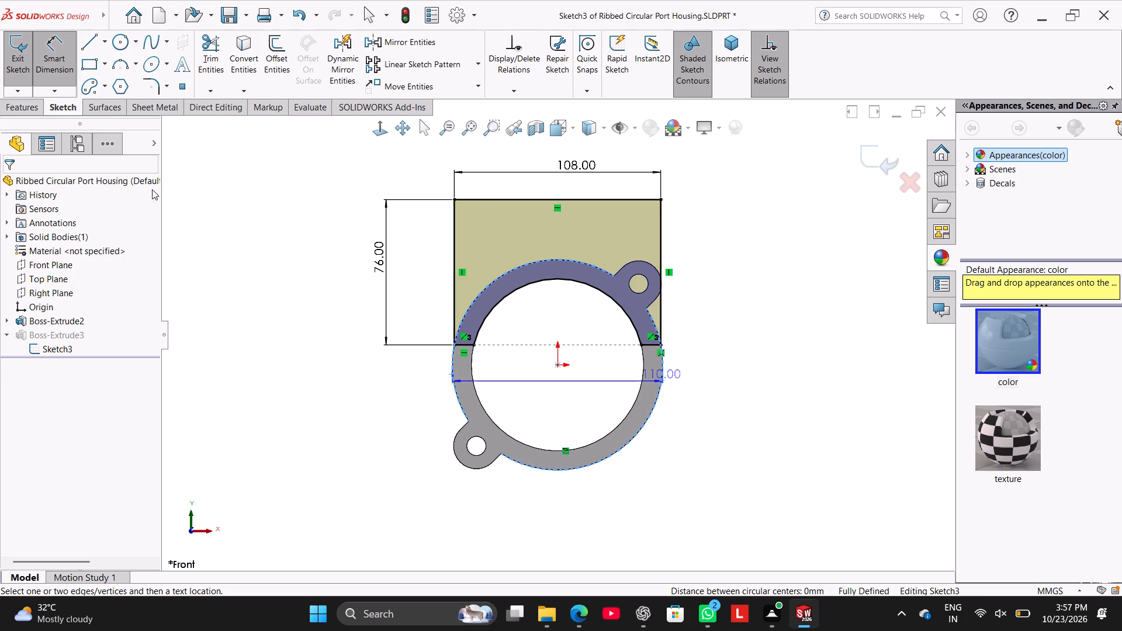
pyautogui.click(57, 51)
pyautogui.click(269, 363)
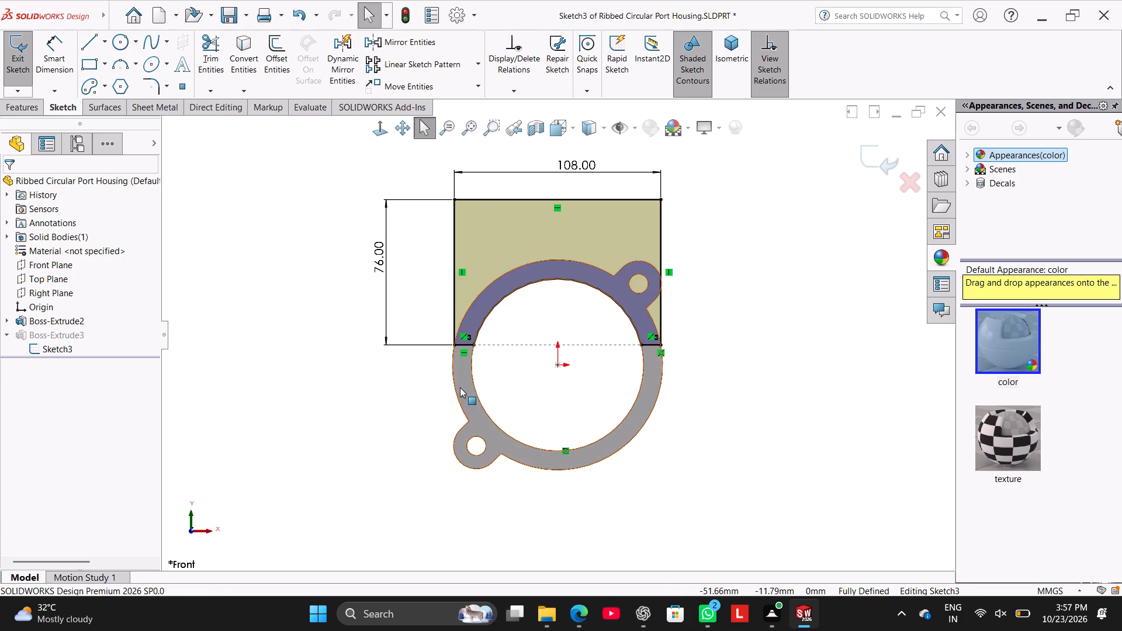
pyautogui.click(453, 384)
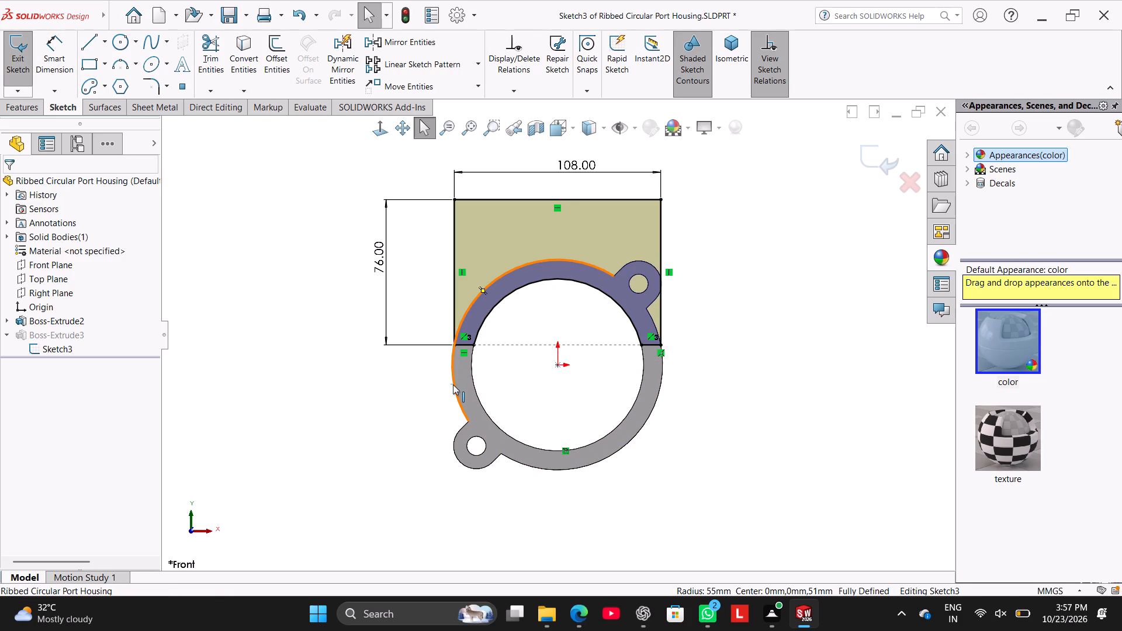
pyautogui.click(396, 422)
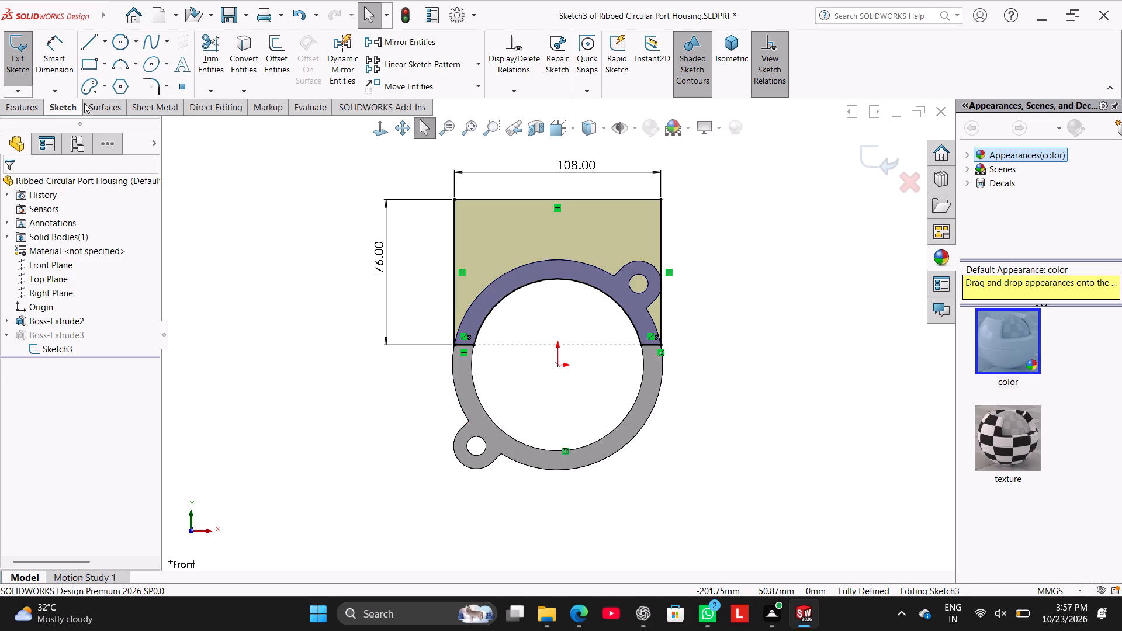
pyautogui.moveTo(65, 41); pyautogui.dragTo(68, 52)
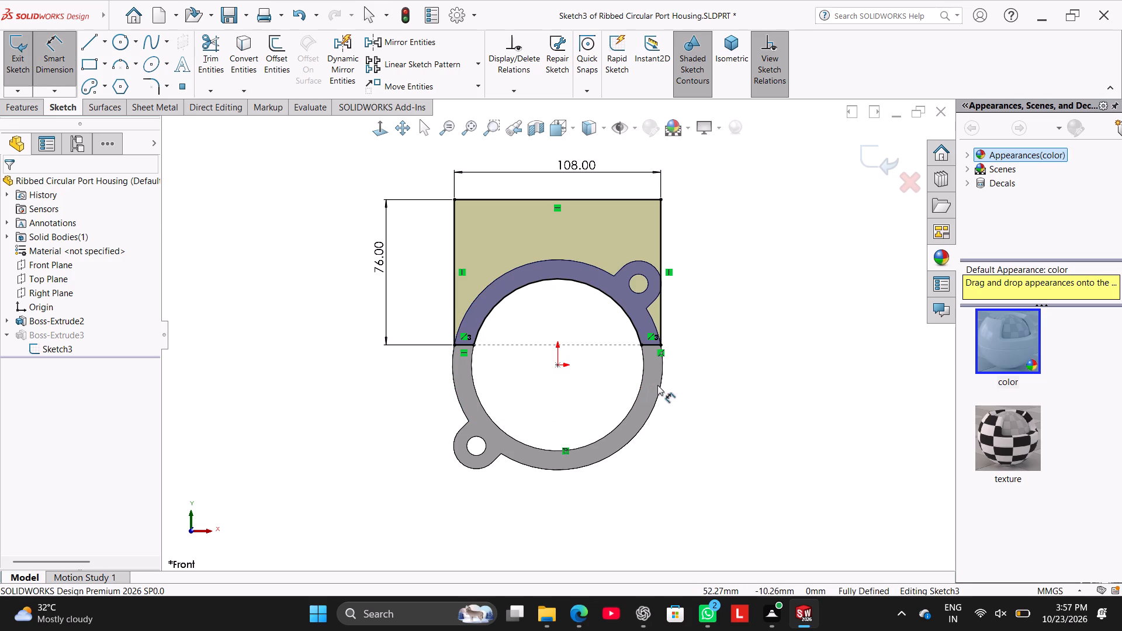
pyautogui.keyDown('shift'); pyautogui.click(662, 388); pyautogui.keyUp('shift')
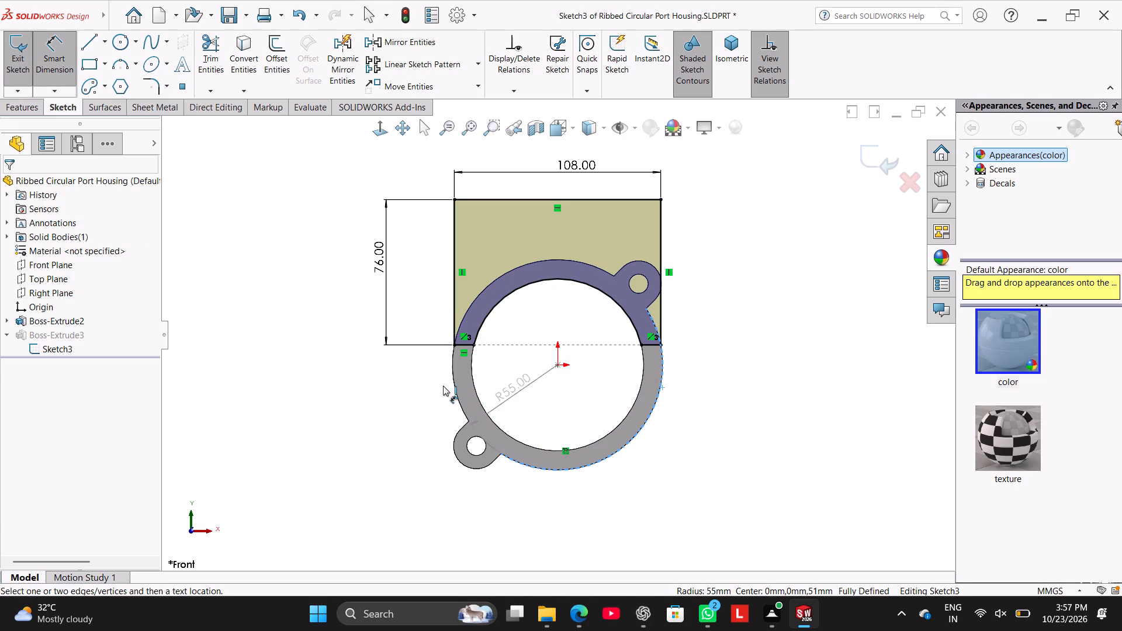
pyautogui.keyDown('shift'); pyautogui.click(455, 381); pyautogui.keyUp('shift')
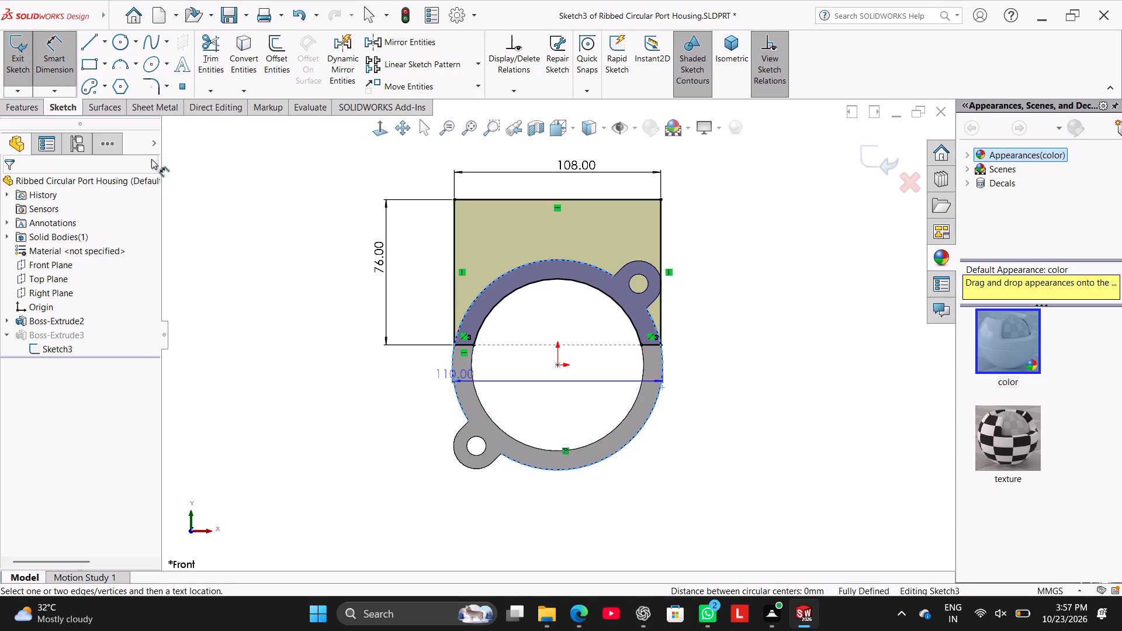
pyautogui.click(65, 57)
pyautogui.click(295, 320)
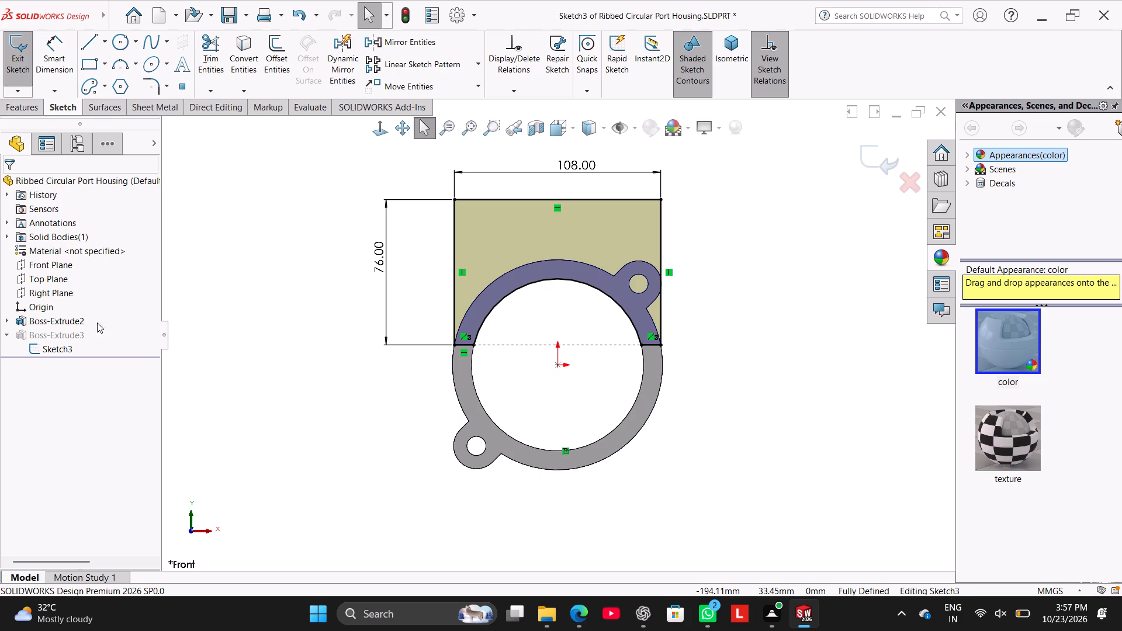
pyautogui.click(23, 66)
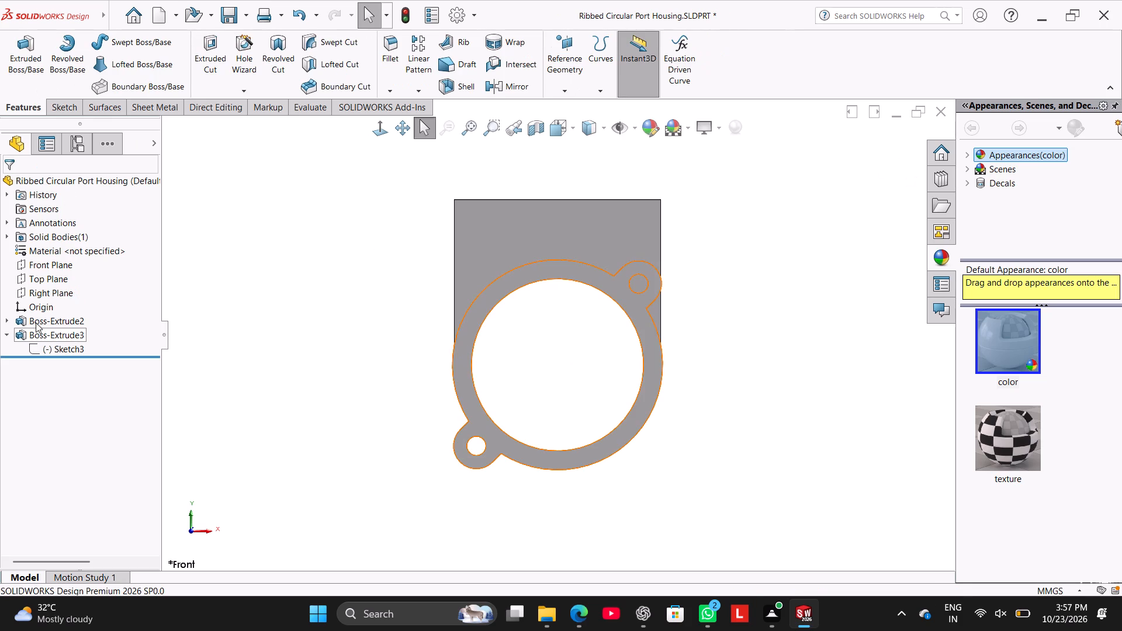
# Open the sketch of the lugged ring extrusion for editing again.
pyautogui.click(11, 334)
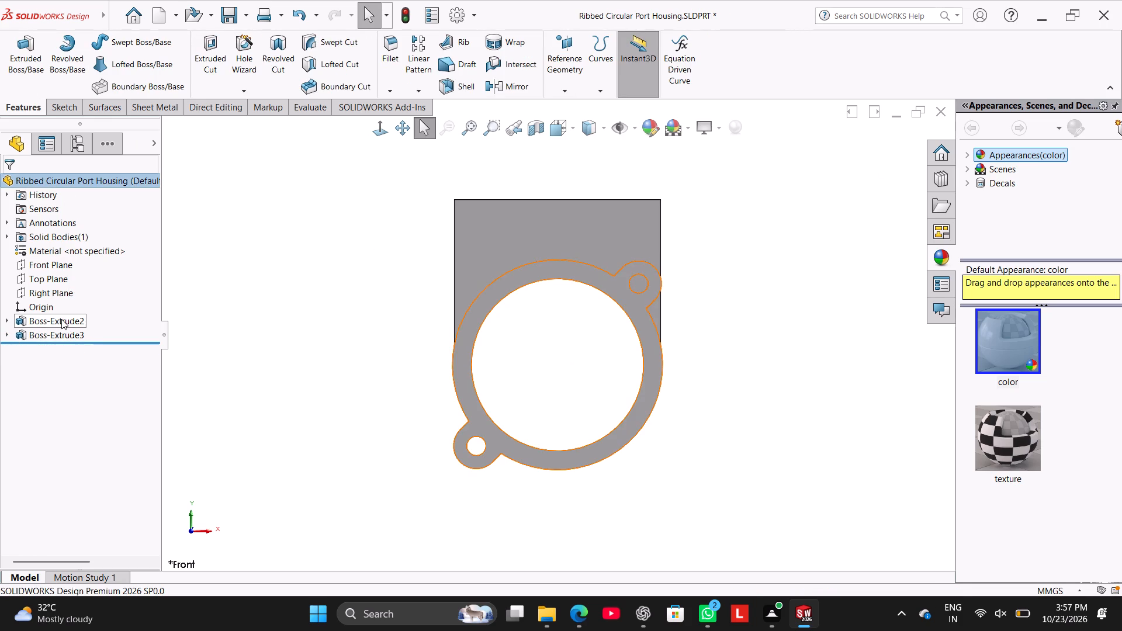
pyautogui.rightClick(61, 319)
pyautogui.click(98, 285)
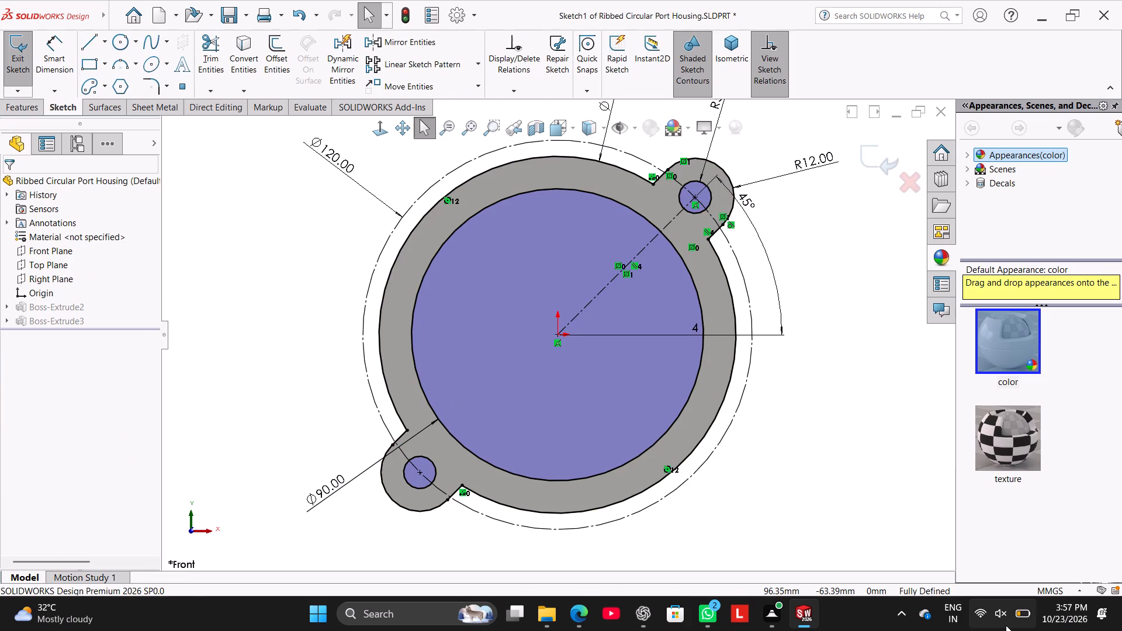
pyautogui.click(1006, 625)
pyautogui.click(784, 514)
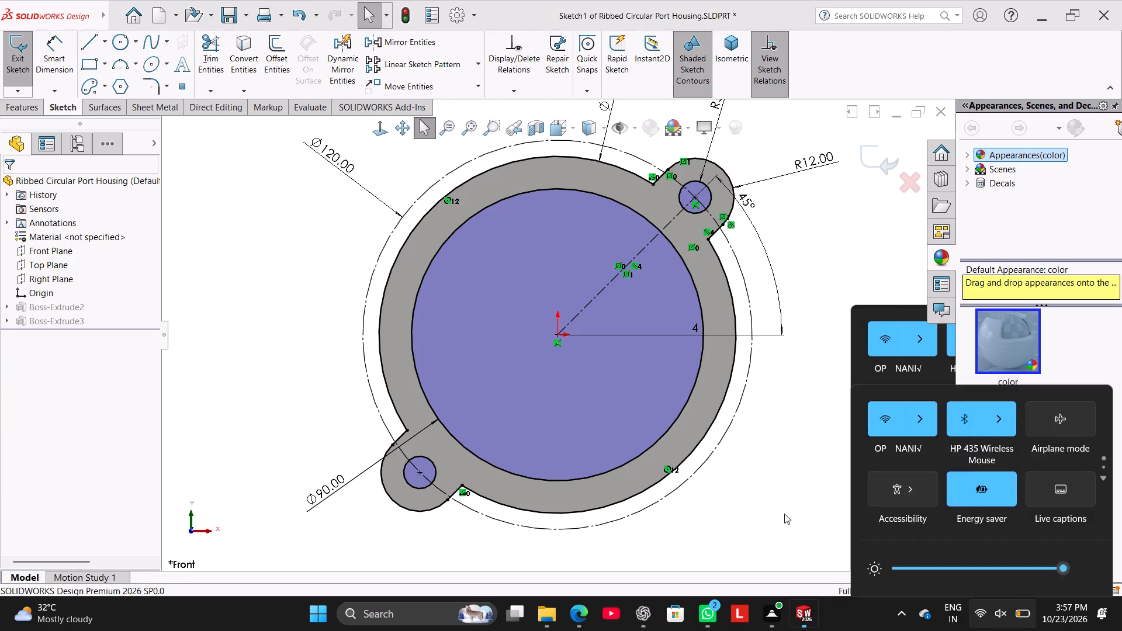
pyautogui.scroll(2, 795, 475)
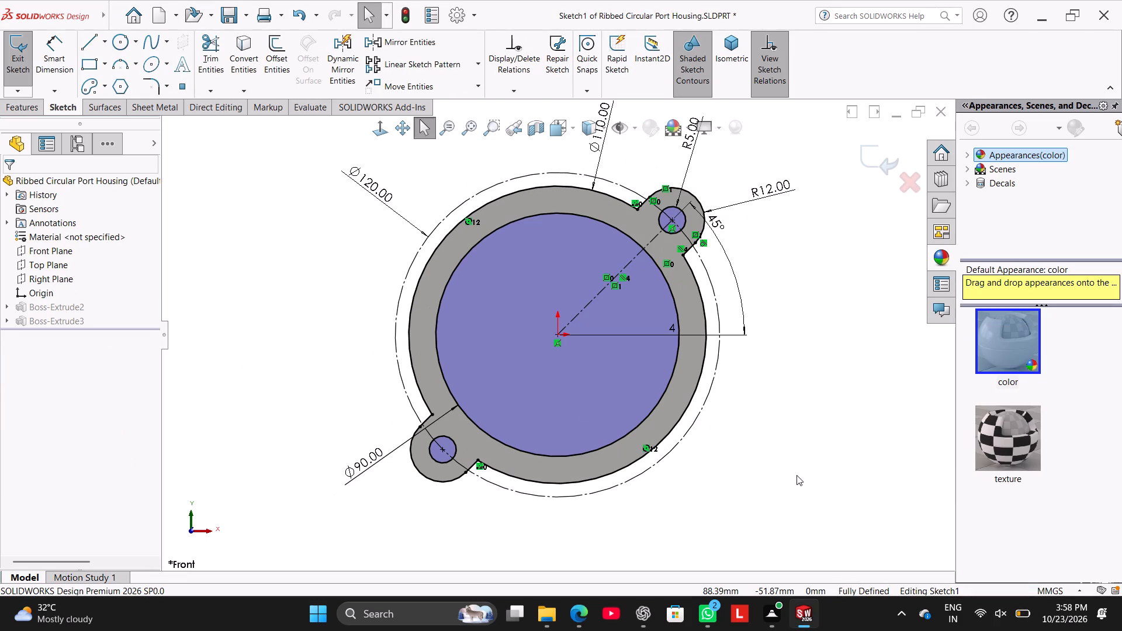
# Set the ring's outer diameter to 108 mm in the lugged ring sketch and exit the sketch.
pyautogui.doubleClick(598, 154)
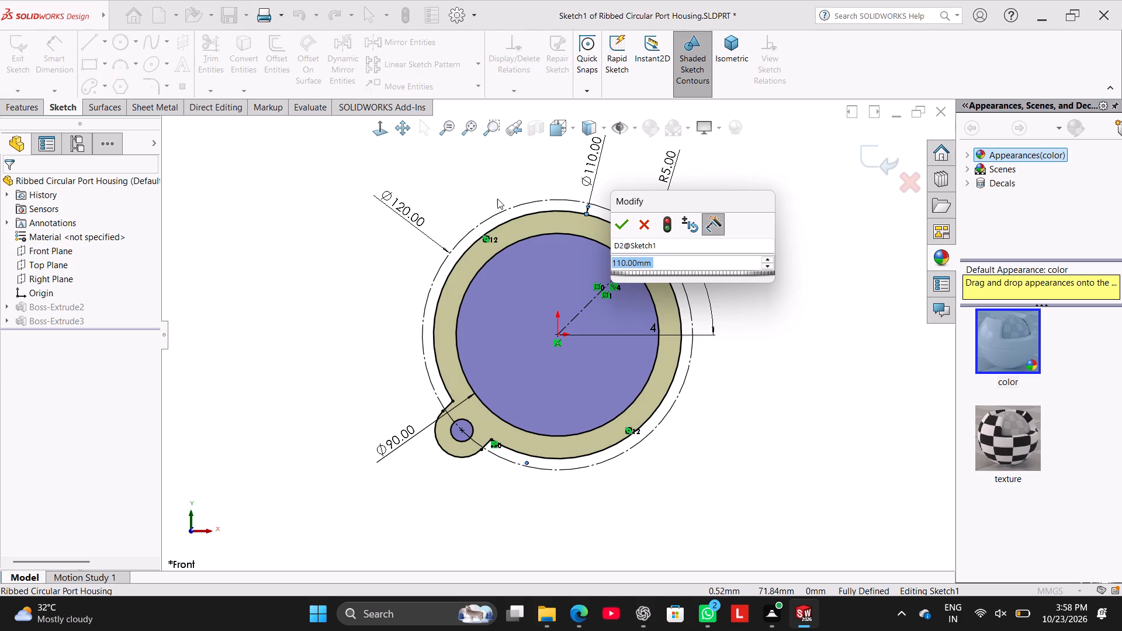
pyautogui.write('108')
pyautogui.press('Return')
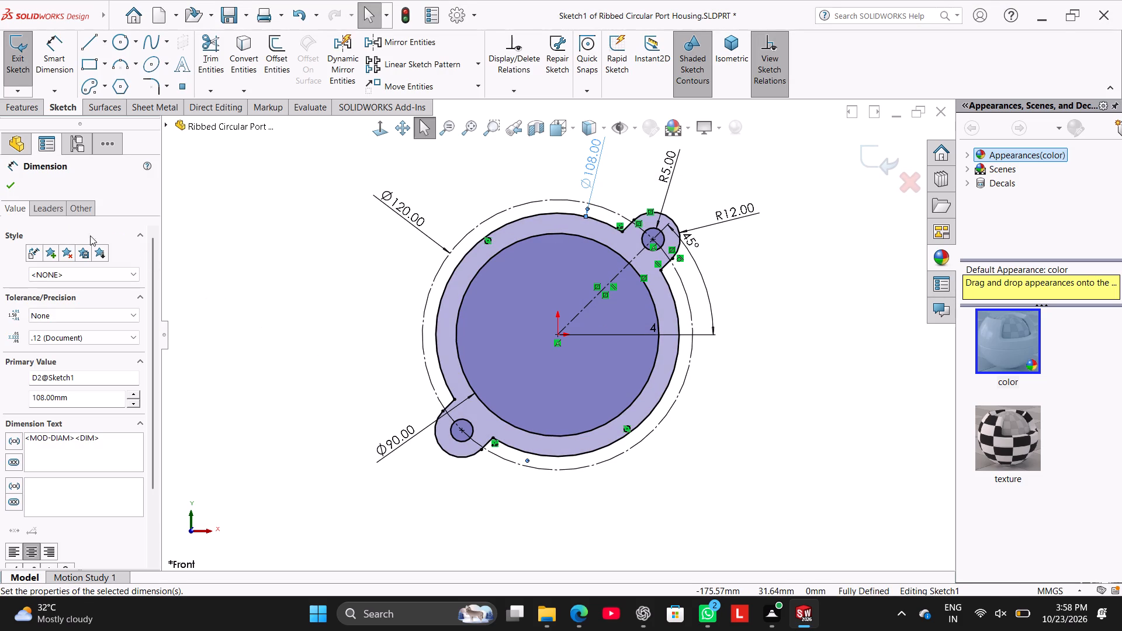
pyautogui.click(8, 185)
pyautogui.click(29, 60)
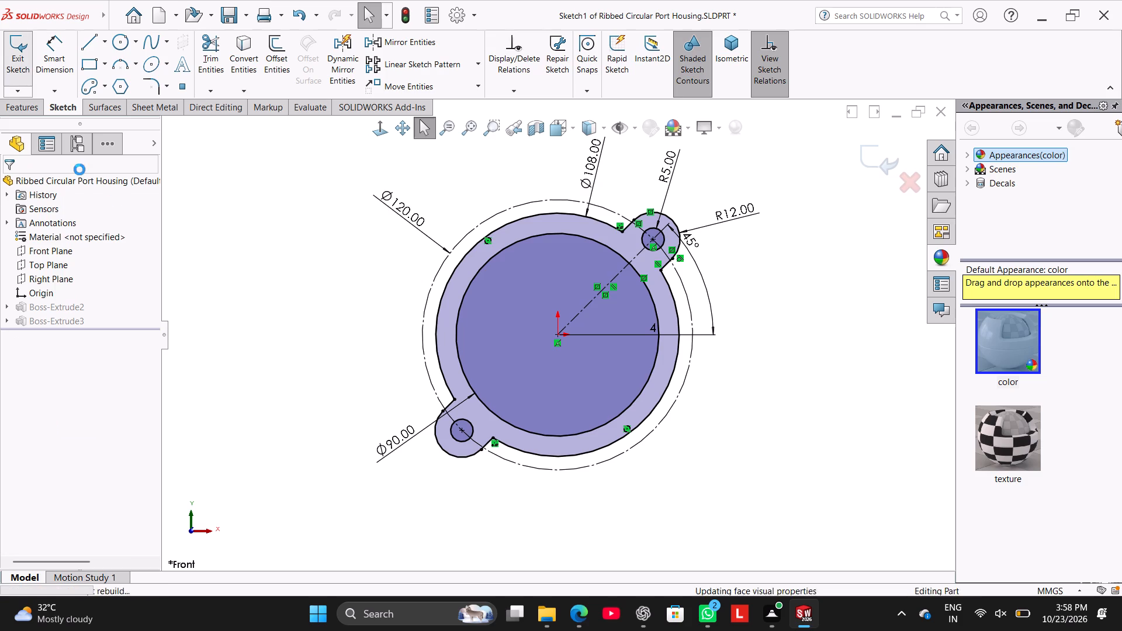
# Open the sketch of the rectangular block extrusion for editing.
pyautogui.moveTo(355, 321); pyautogui.dragTo(299, 339, button='middle')
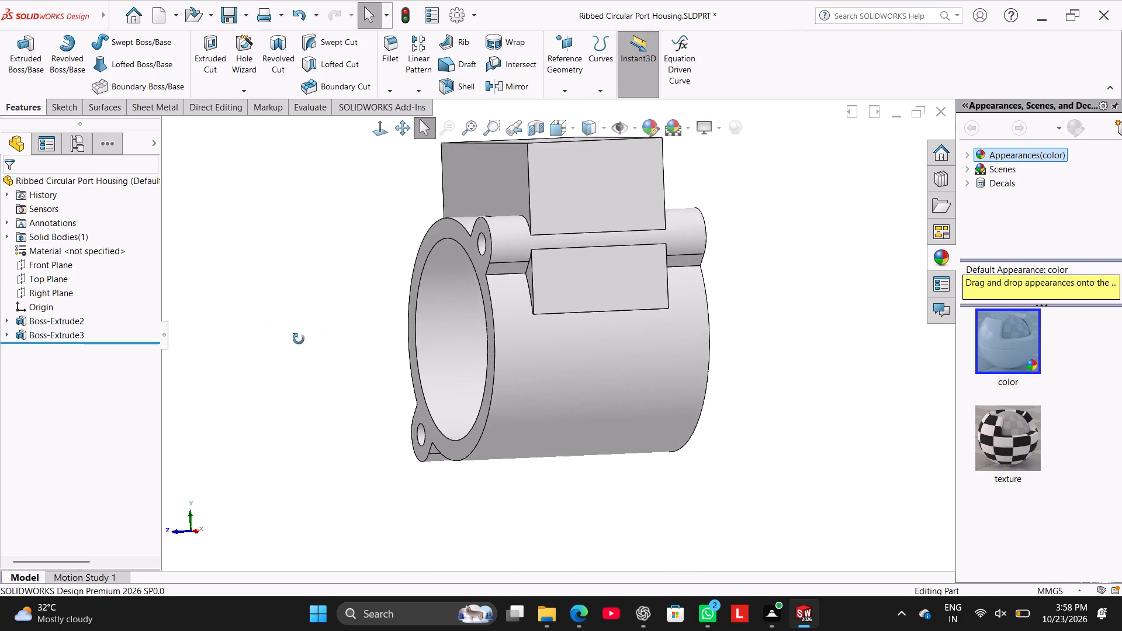
pyautogui.moveTo(299, 339); pyautogui.dragTo(343, 362, button='middle')
pyautogui.moveTo(309, 373); pyautogui.dragTo(357, 285, button='right')
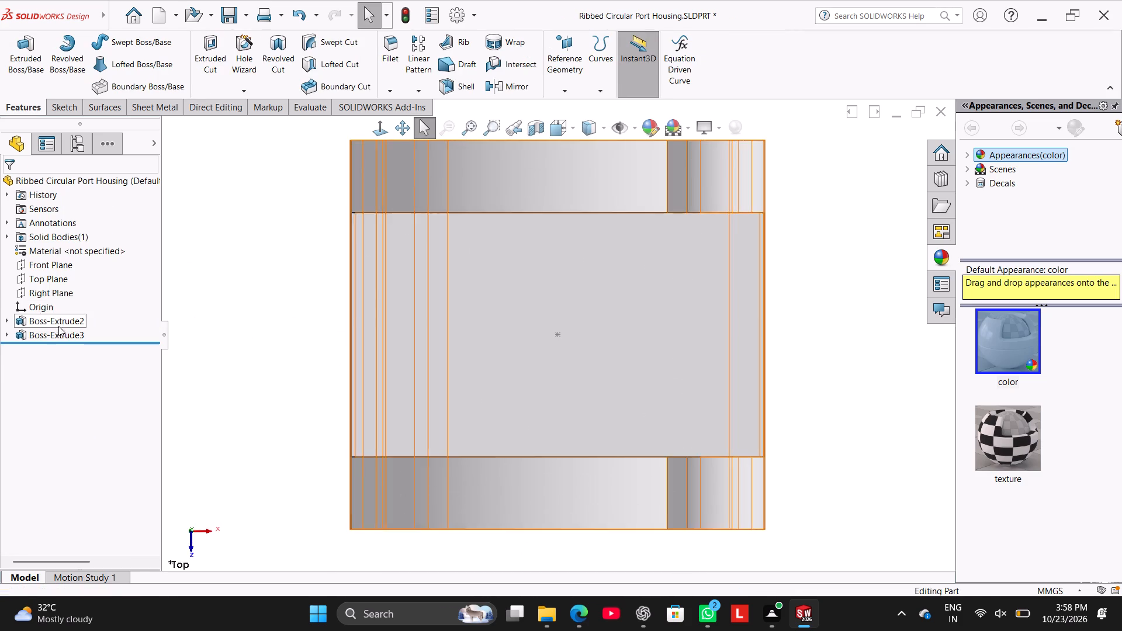
pyautogui.click(27, 334)
pyautogui.click(67, 301)
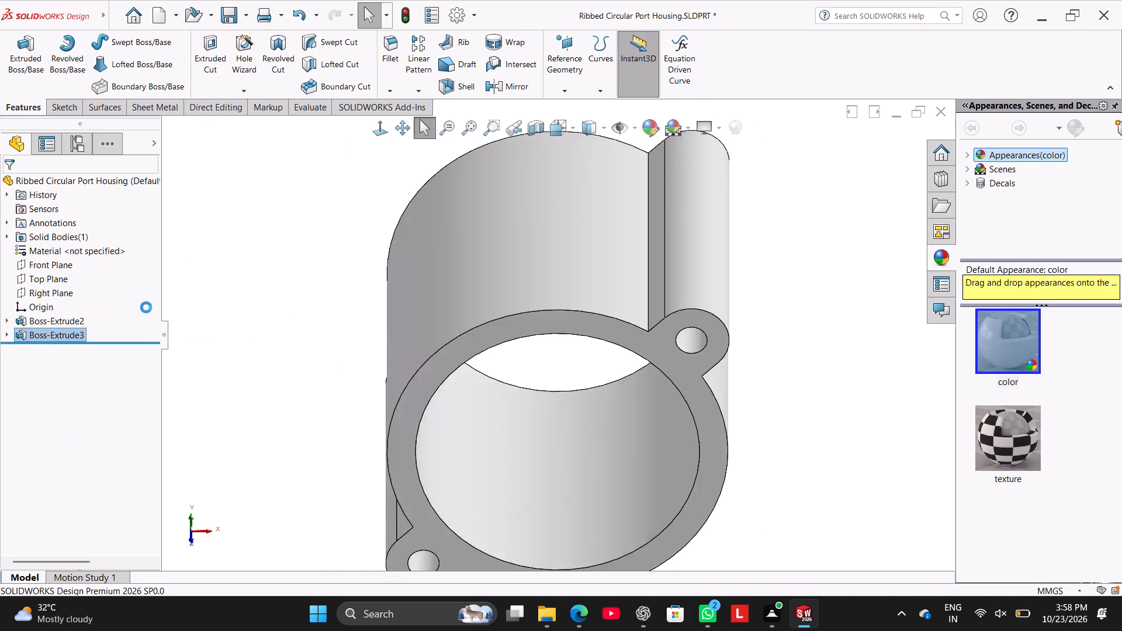
# Check the distance across the ring's two outer arcs with Smart Dimension, without placing a dimension.
pyautogui.moveTo(61, 61); pyautogui.dragTo(68, 78)
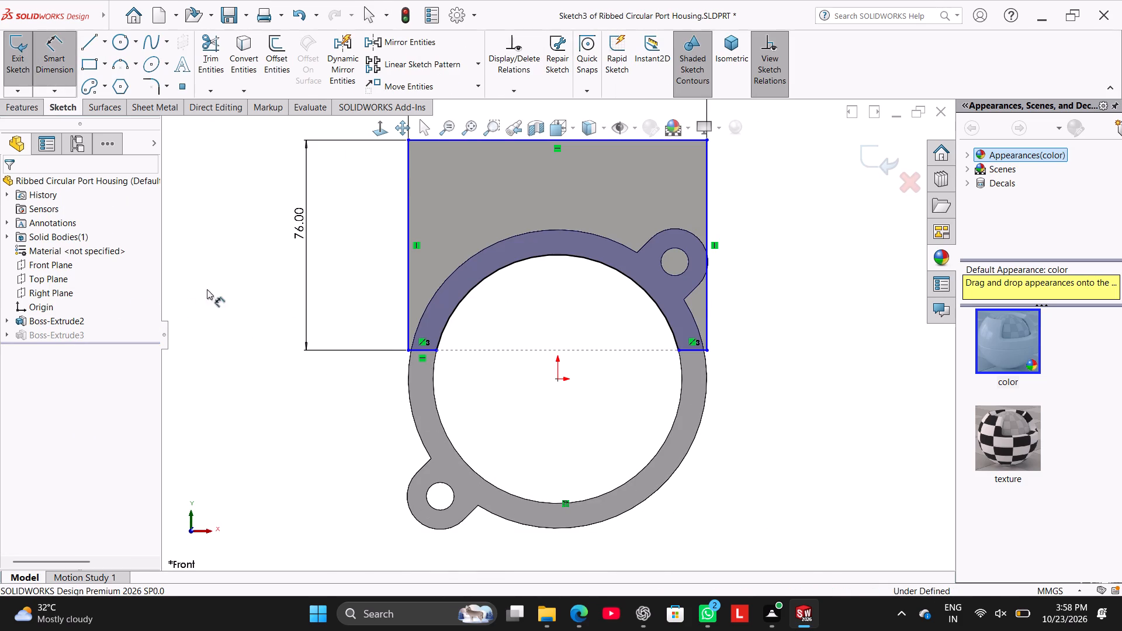
pyautogui.scroll(1, 503, 405)
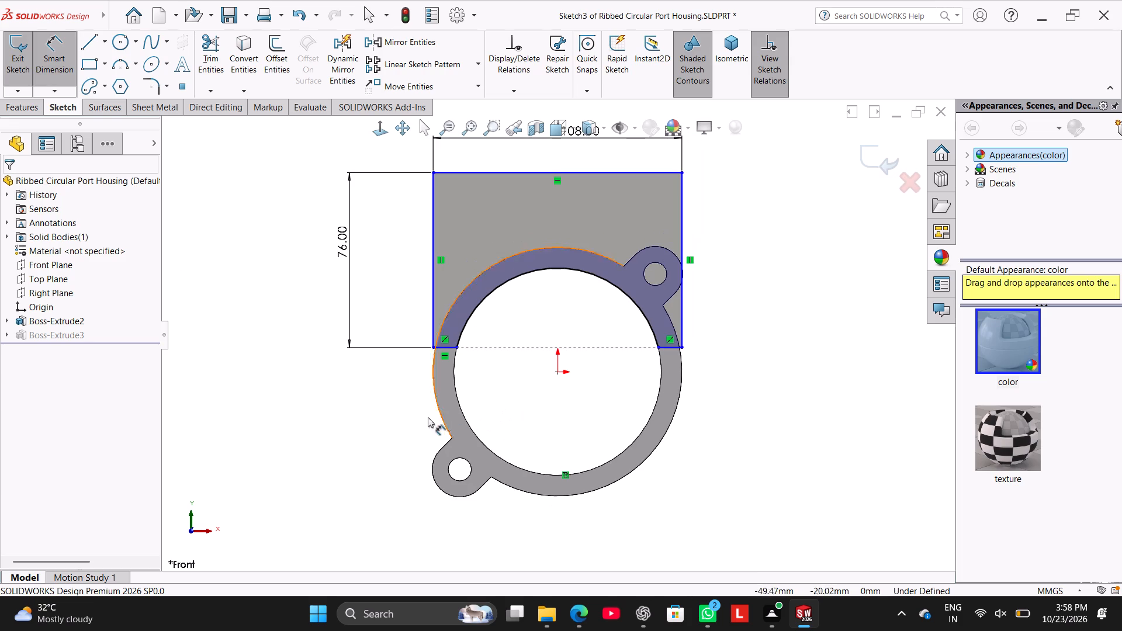
pyautogui.click(435, 384)
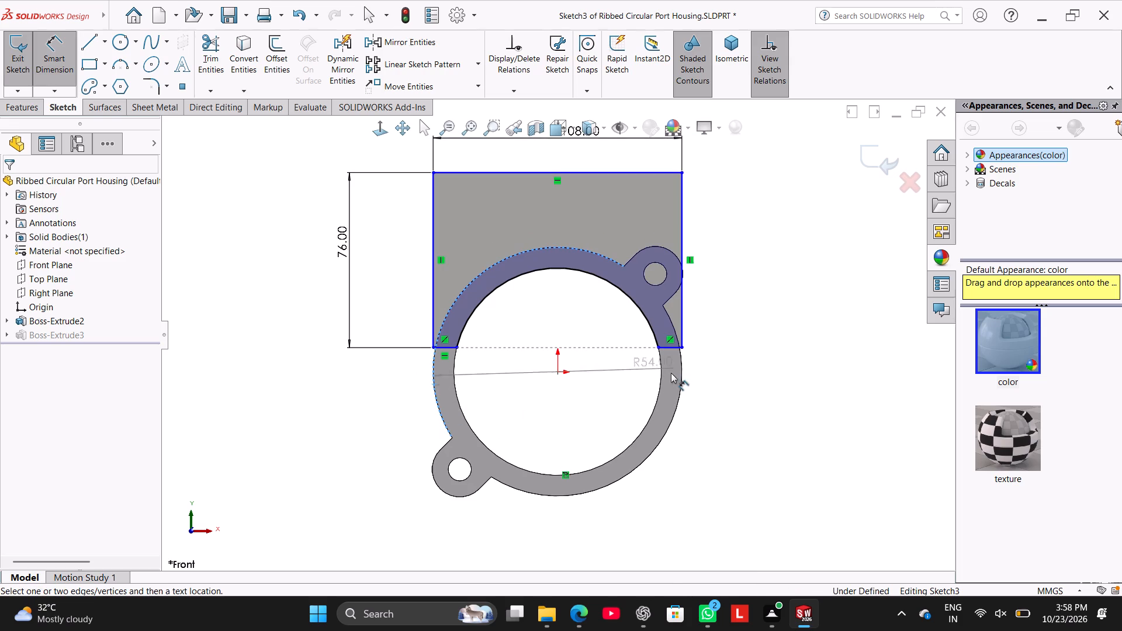
pyautogui.click(680, 388)
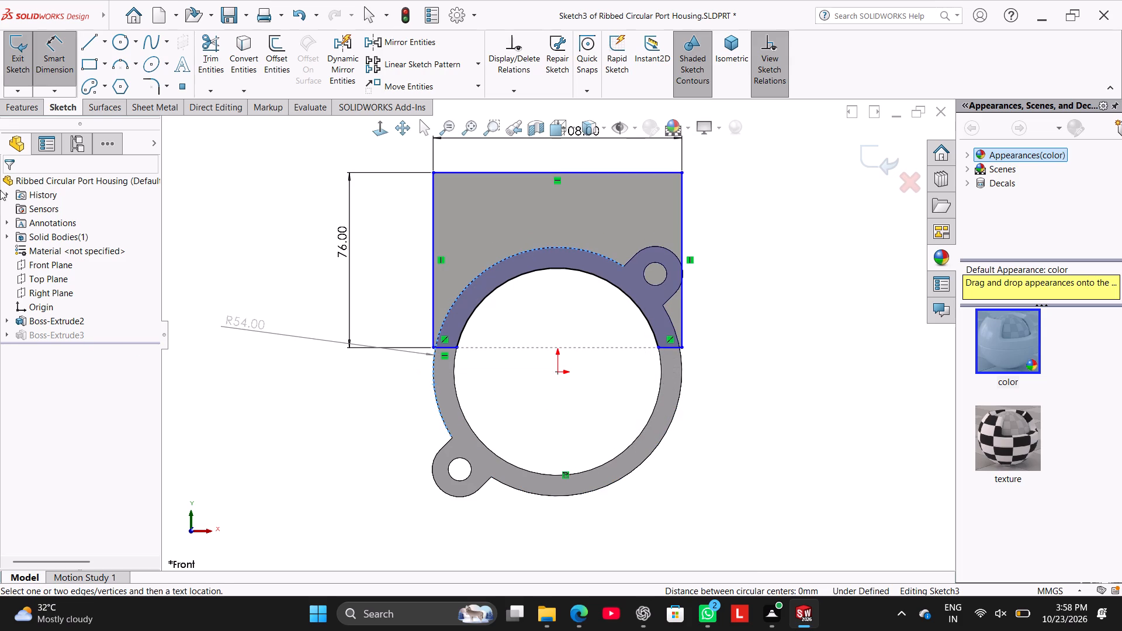
pyautogui.click(48, 76)
pyautogui.click(207, 311)
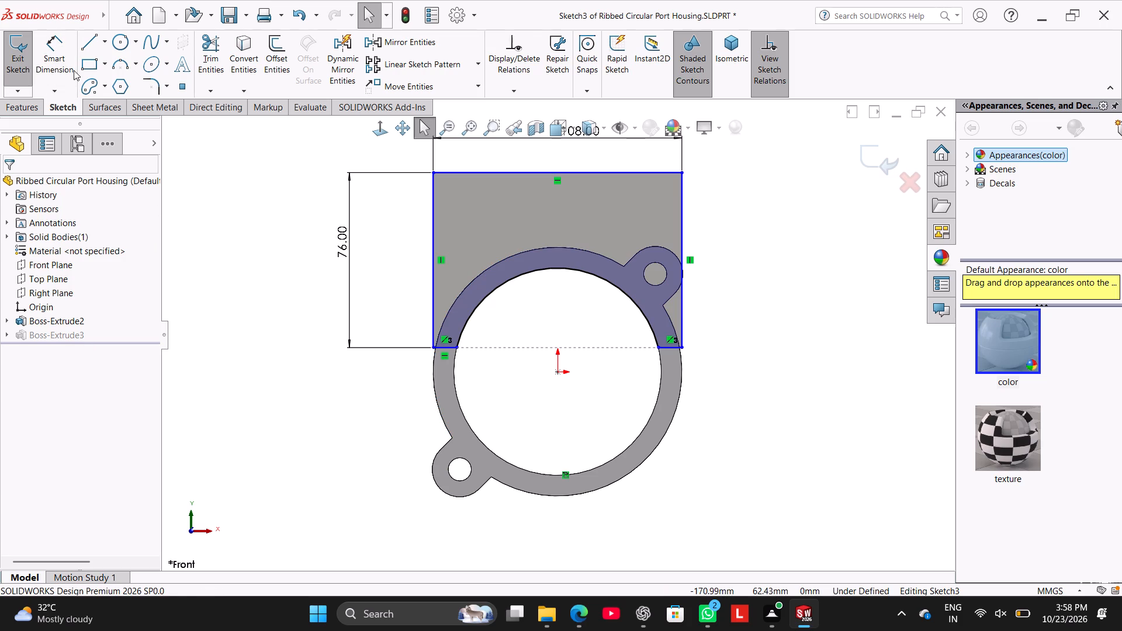
pyautogui.click(70, 60)
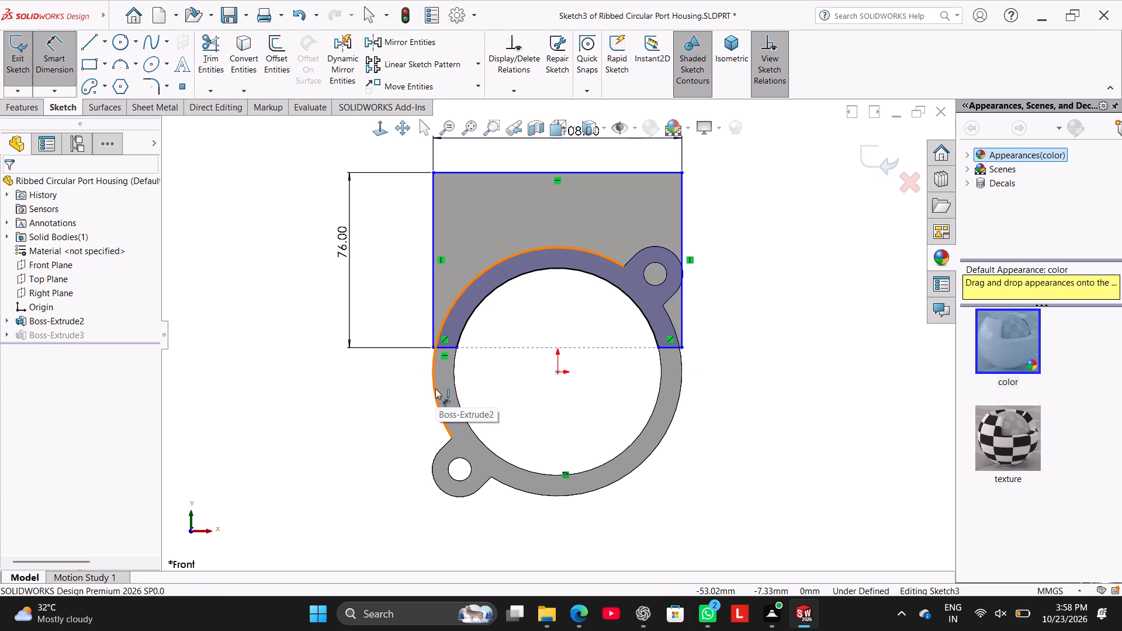
pyautogui.keyDown('shift'); pyautogui.click(435, 389); pyautogui.keyUp('shift')
pyautogui.keyDown('shift'); pyautogui.click(680, 390); pyautogui.keyUp('shift')
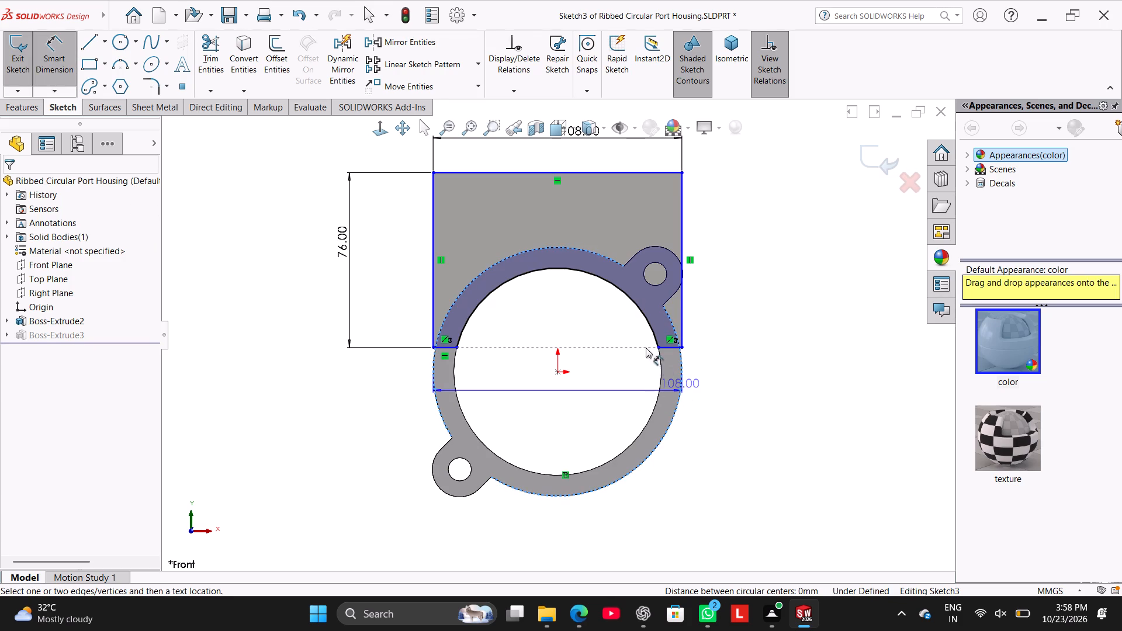
pyautogui.click(48, 75)
pyautogui.click(245, 333)
# Add a coincident relation between the block profile's short bottom-left line and the sketch origin.
pyautogui.scroll(1, 452, 262)
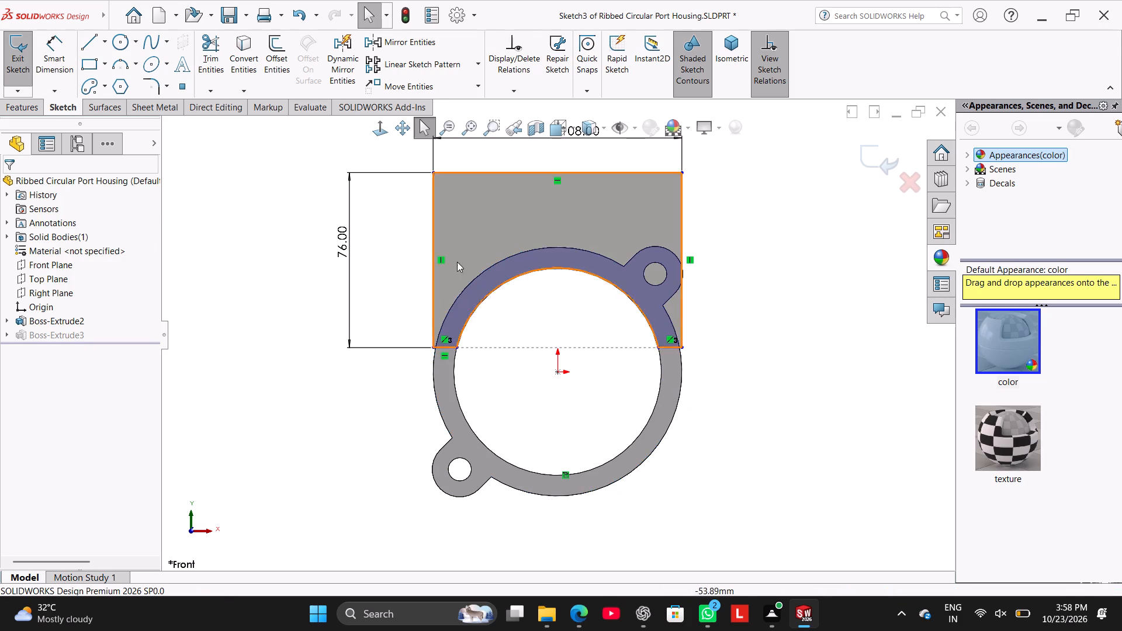
pyautogui.scroll(1, 457, 262)
pyautogui.scroll(-2, 503, 291)
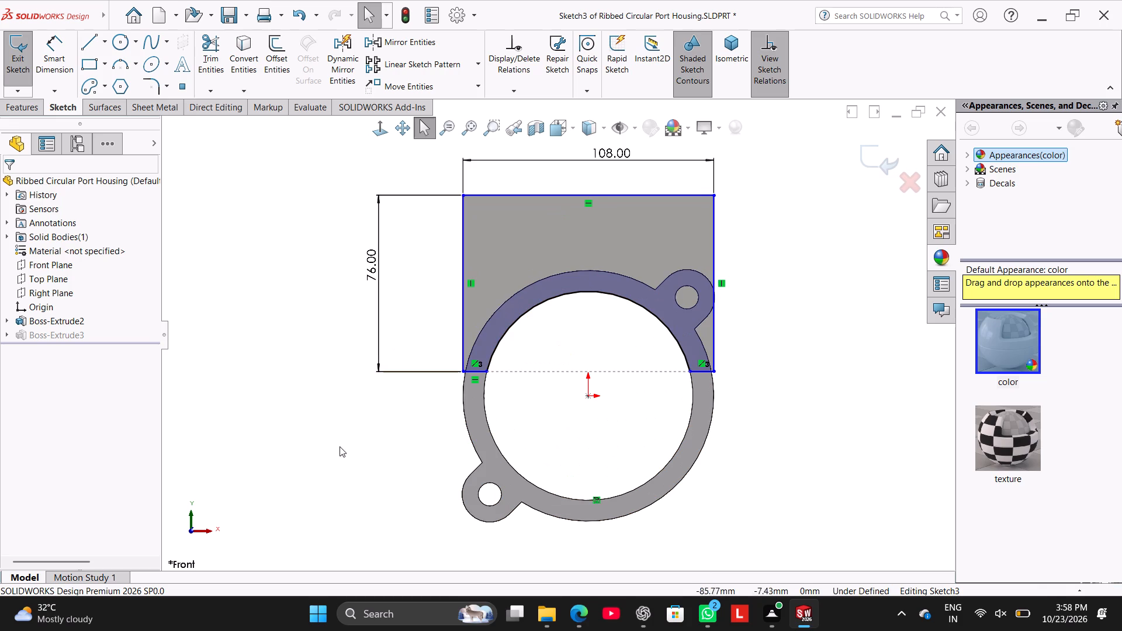
pyautogui.click(336, 449)
pyautogui.keyDown('ctrl'); pyautogui.click(477, 372); pyautogui.keyUp('ctrl')
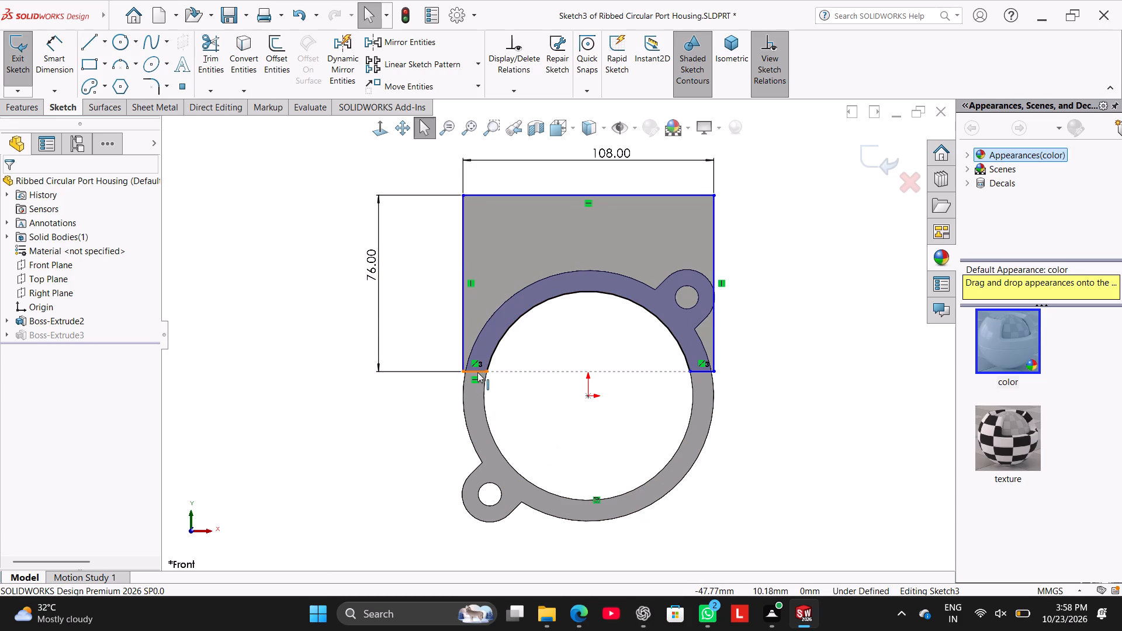
pyautogui.keyDown('ctrl'); pyautogui.click(591, 396); pyautogui.keyUp('ctrl')
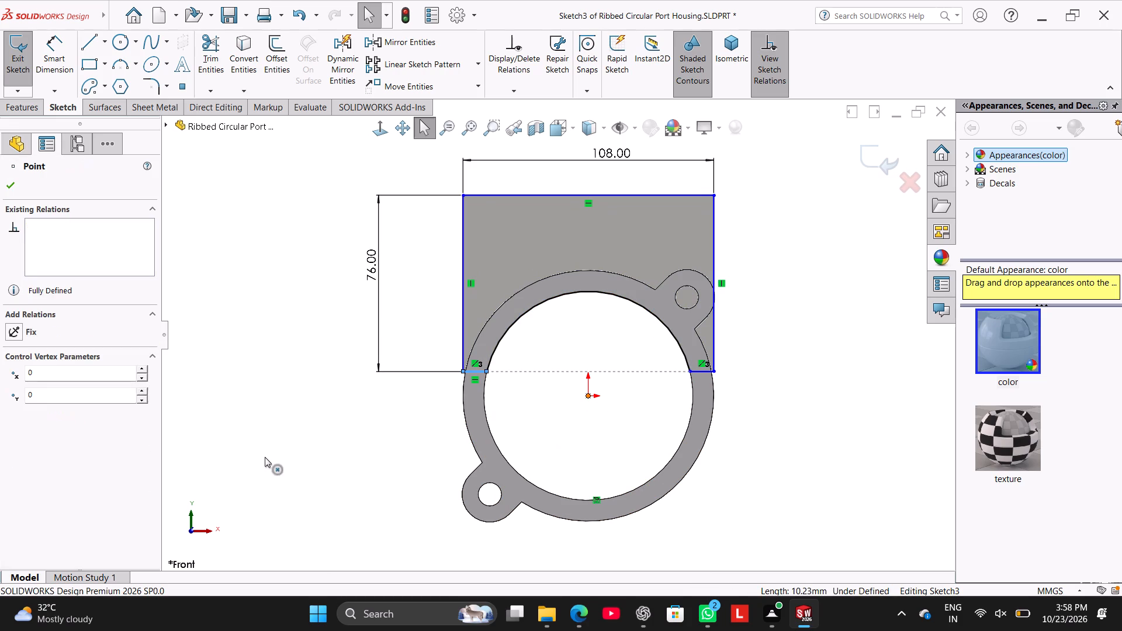
pyautogui.click(41, 410)
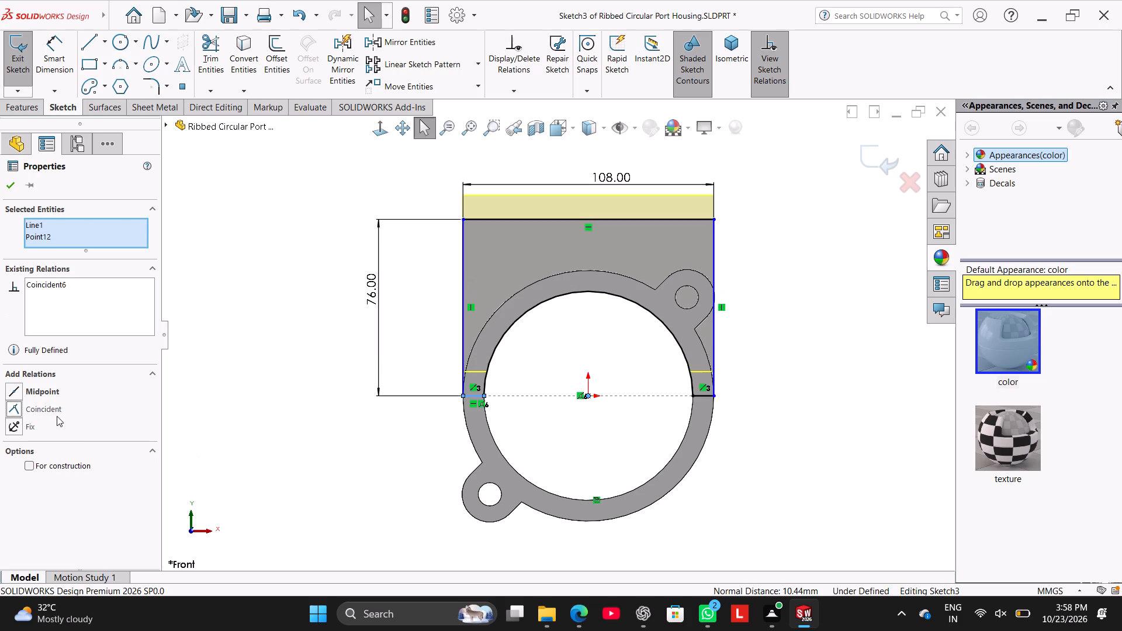
pyautogui.click(185, 407)
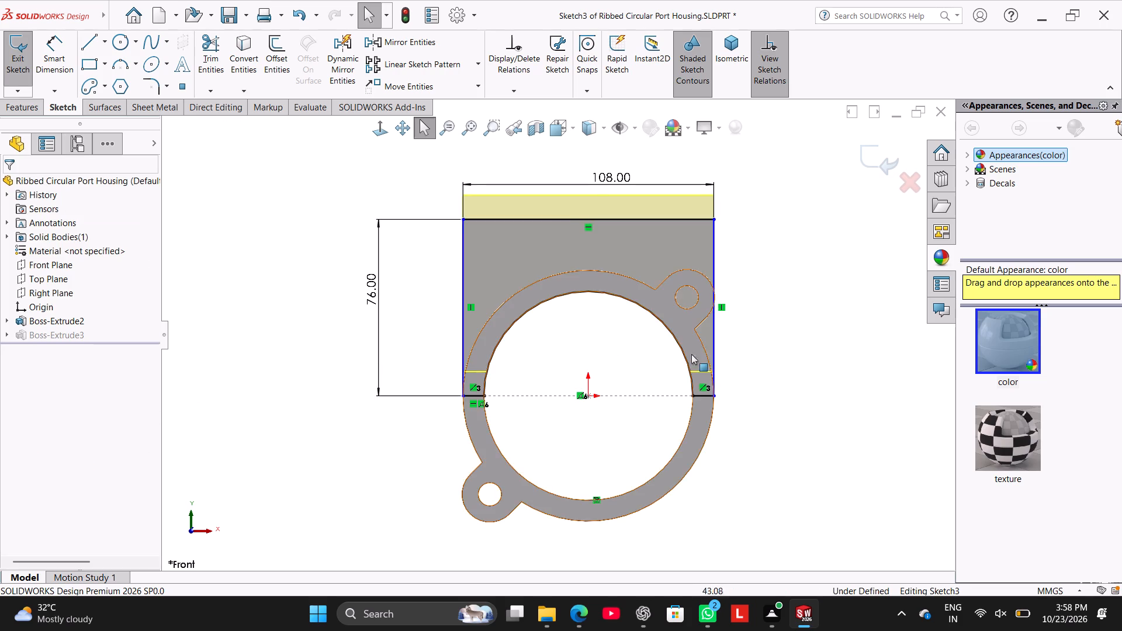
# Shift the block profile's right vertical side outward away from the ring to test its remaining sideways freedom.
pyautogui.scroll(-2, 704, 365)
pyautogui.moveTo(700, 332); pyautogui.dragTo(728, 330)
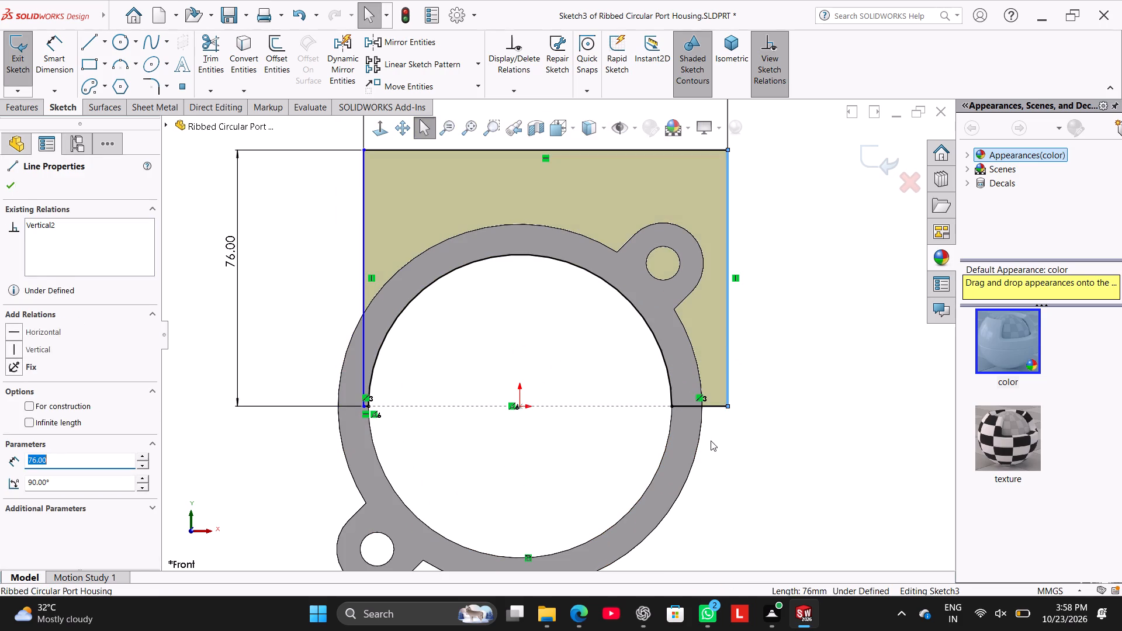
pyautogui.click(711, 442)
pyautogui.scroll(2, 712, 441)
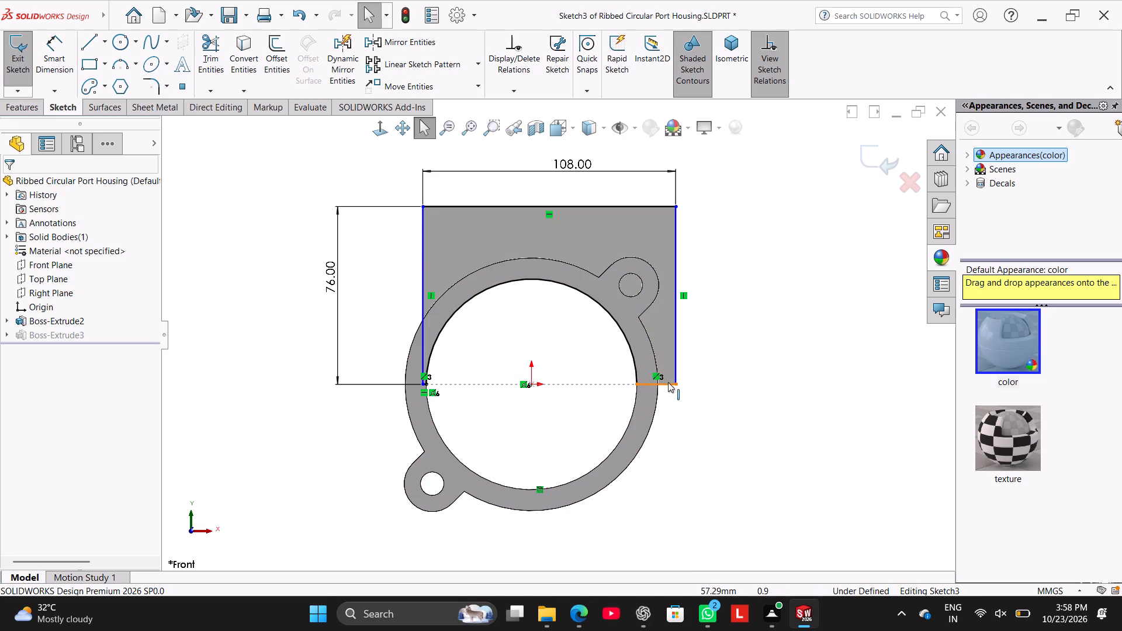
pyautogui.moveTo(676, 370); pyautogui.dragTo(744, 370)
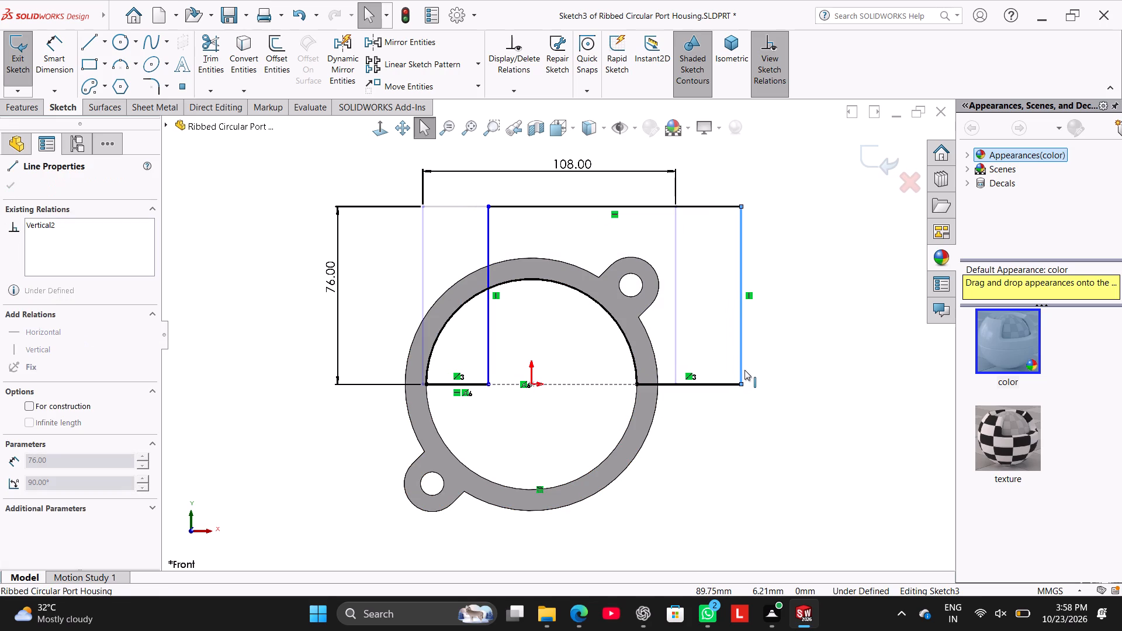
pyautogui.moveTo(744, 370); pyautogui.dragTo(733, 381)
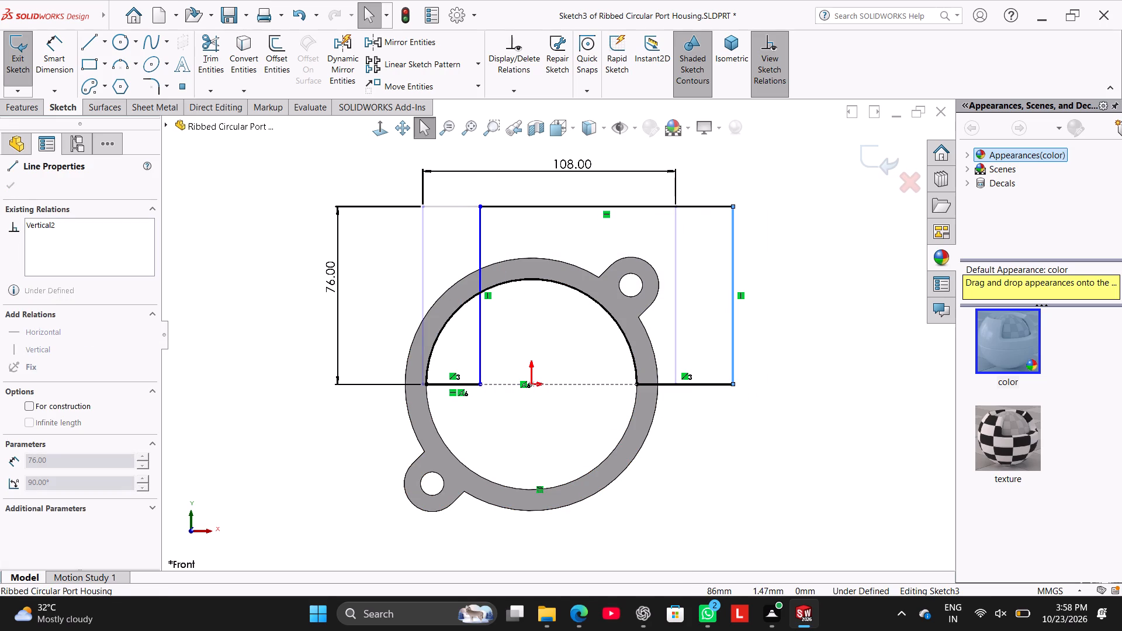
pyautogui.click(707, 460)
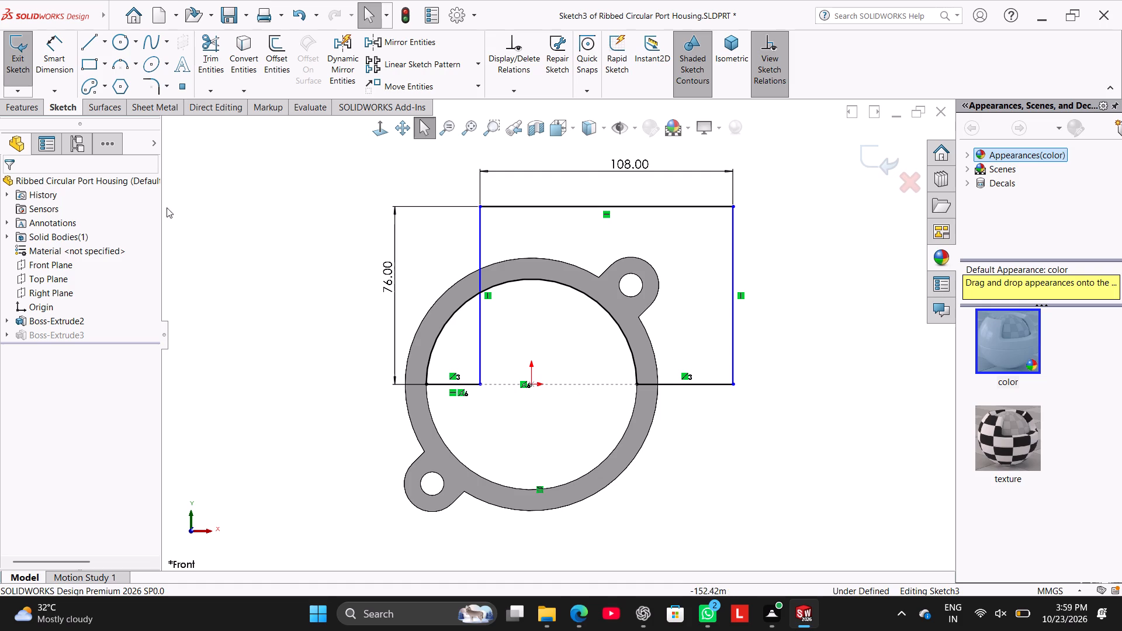
# Draw a vertical centerline about 29 mm long upward from the sketch origin.
pyautogui.click(108, 47)
pyautogui.click(117, 72)
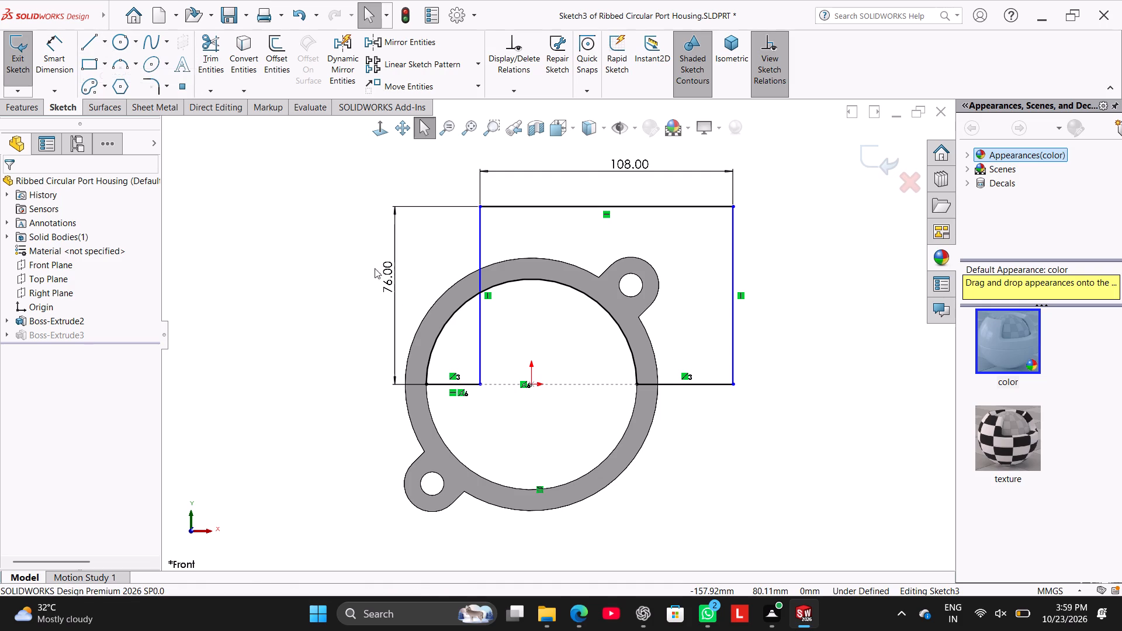
pyautogui.click(534, 385)
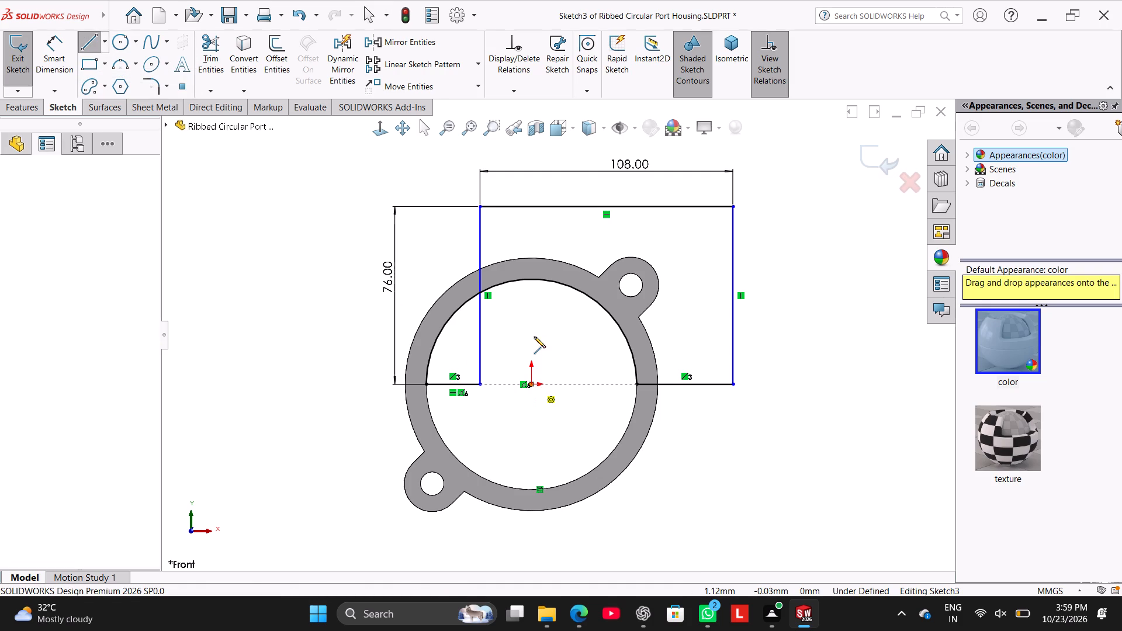
pyautogui.click(531, 315)
pyautogui.rightClick(292, 367)
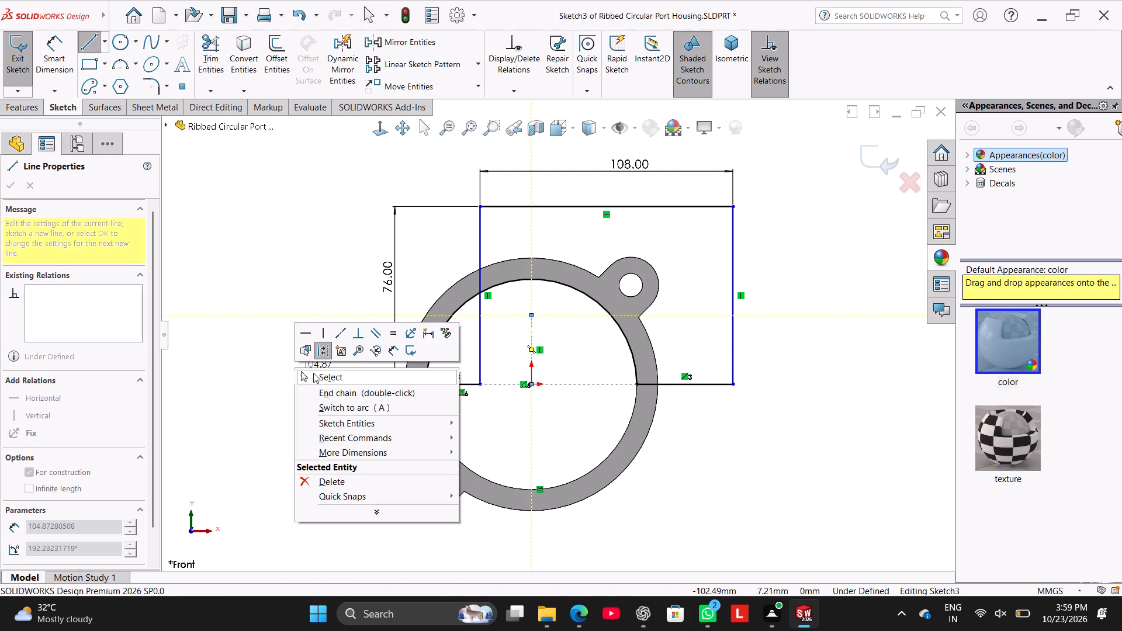
pyautogui.click(313, 373)
# Make the block profile's two vertical sides symmetric about the vertical centerline.
pyautogui.keyDown('ctrl'); pyautogui.click(532, 333); pyautogui.keyUp('ctrl')
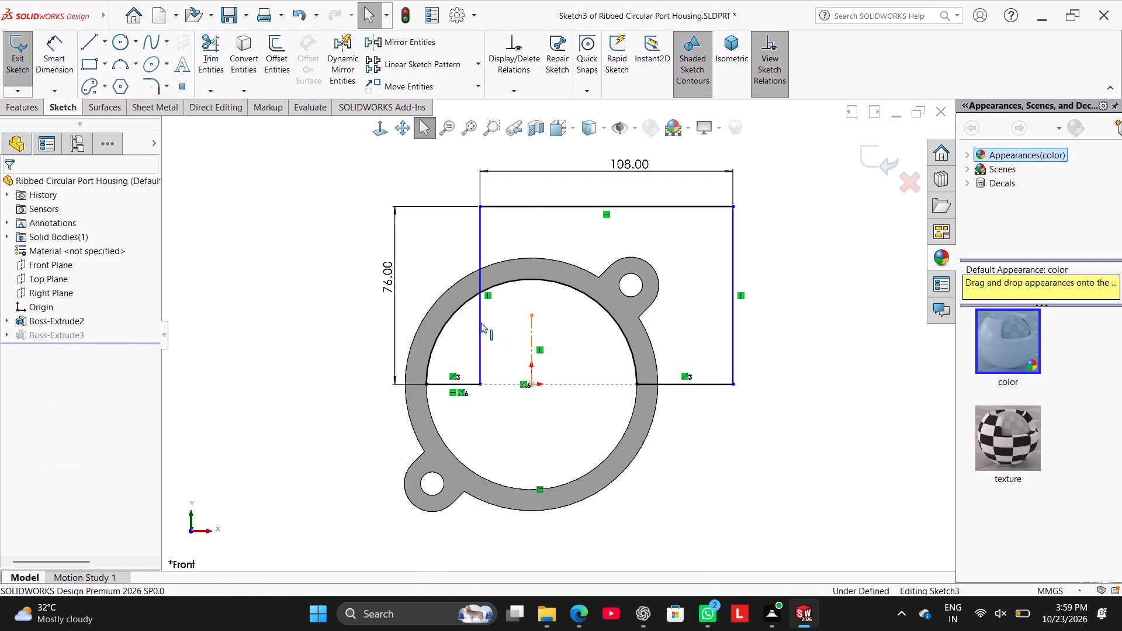
pyautogui.keyDown('ctrl'); pyautogui.click(479, 323); pyautogui.keyUp('ctrl')
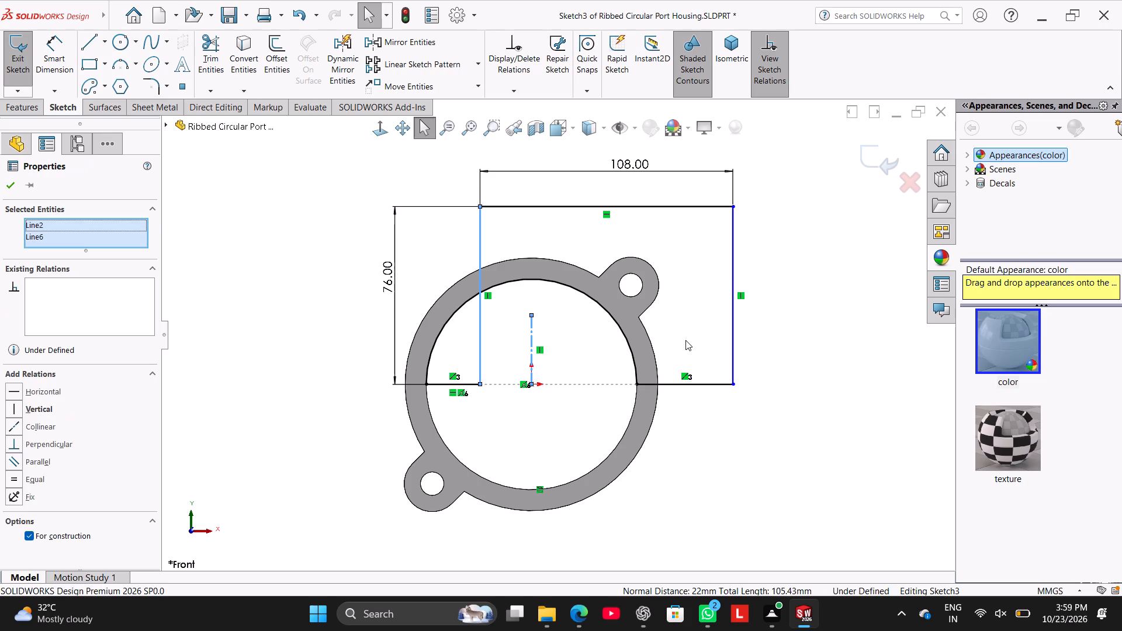
pyautogui.keyDown('ctrl'); pyautogui.click(733, 343); pyautogui.keyUp('ctrl')
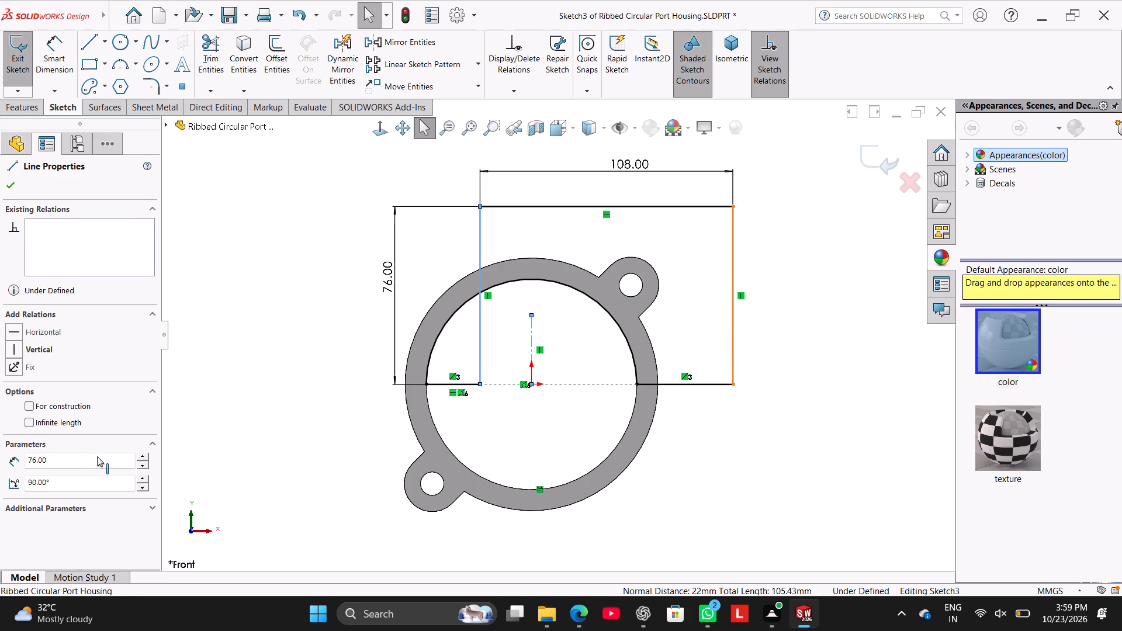
pyautogui.click(46, 494)
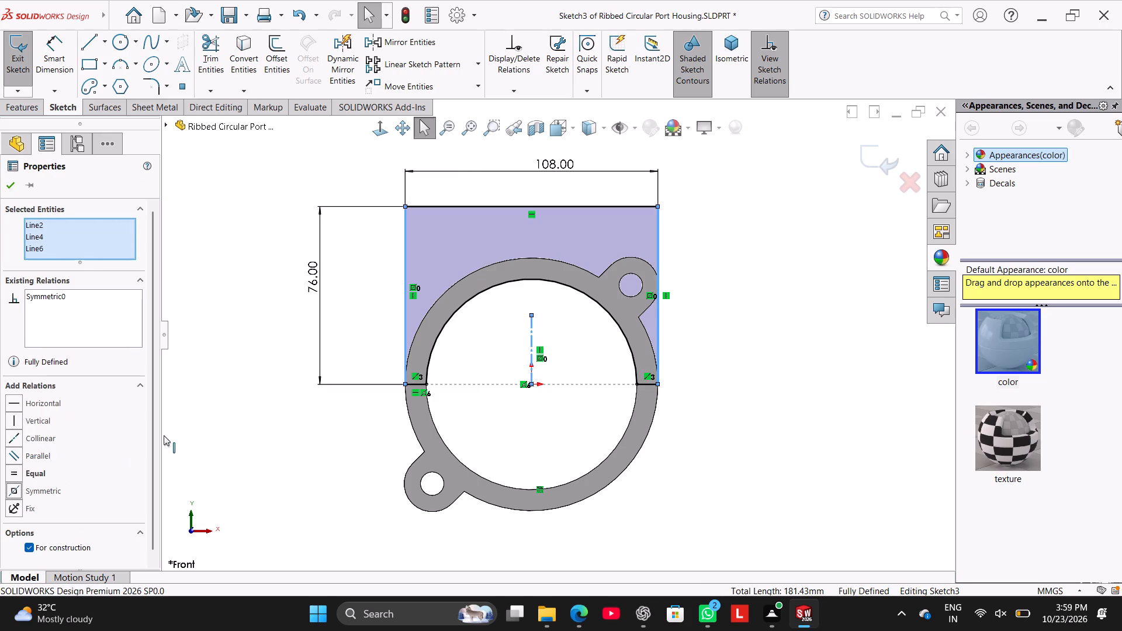
pyautogui.click(199, 419)
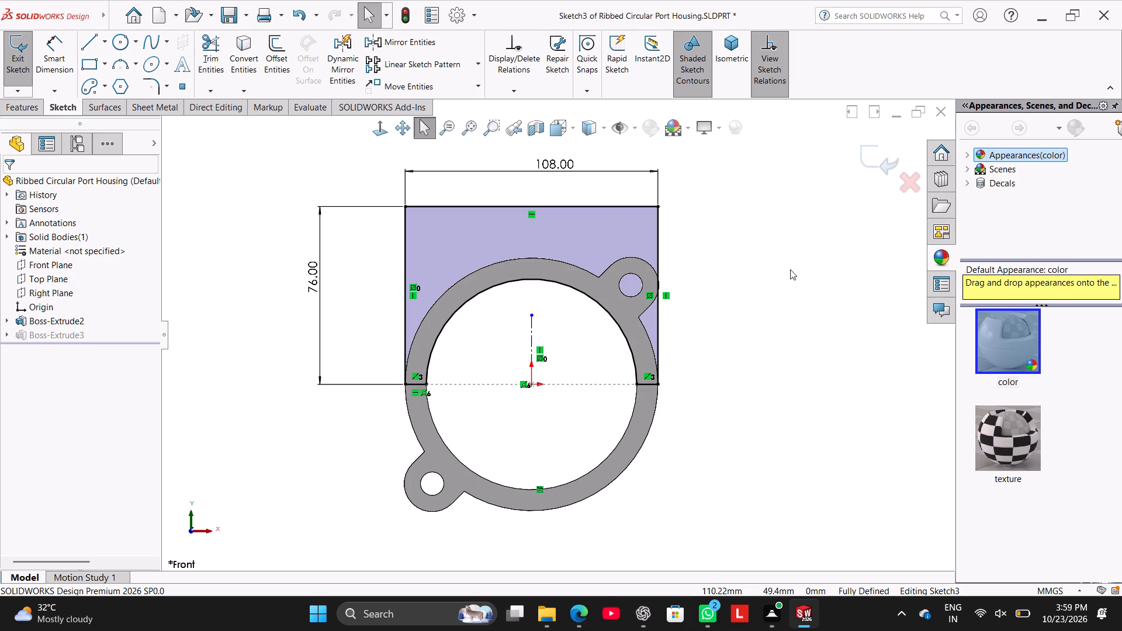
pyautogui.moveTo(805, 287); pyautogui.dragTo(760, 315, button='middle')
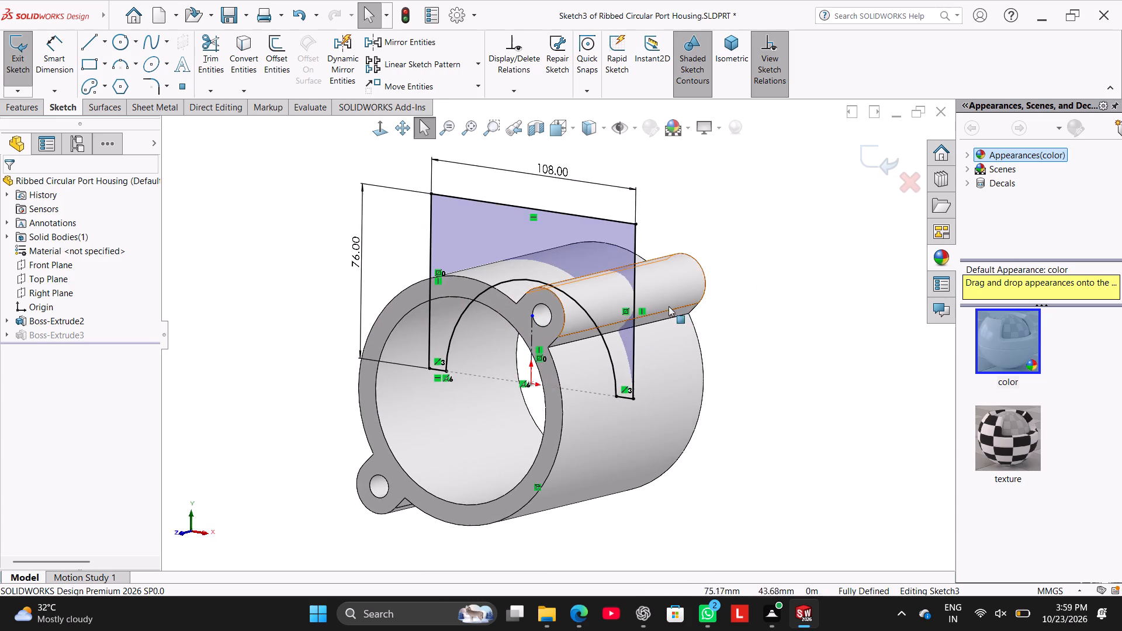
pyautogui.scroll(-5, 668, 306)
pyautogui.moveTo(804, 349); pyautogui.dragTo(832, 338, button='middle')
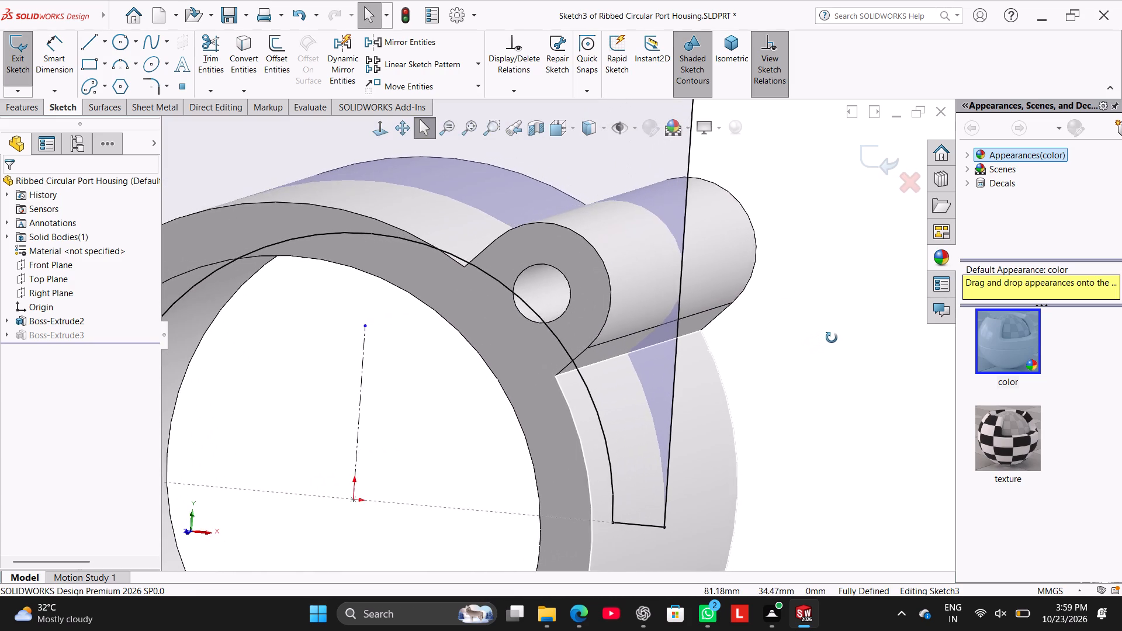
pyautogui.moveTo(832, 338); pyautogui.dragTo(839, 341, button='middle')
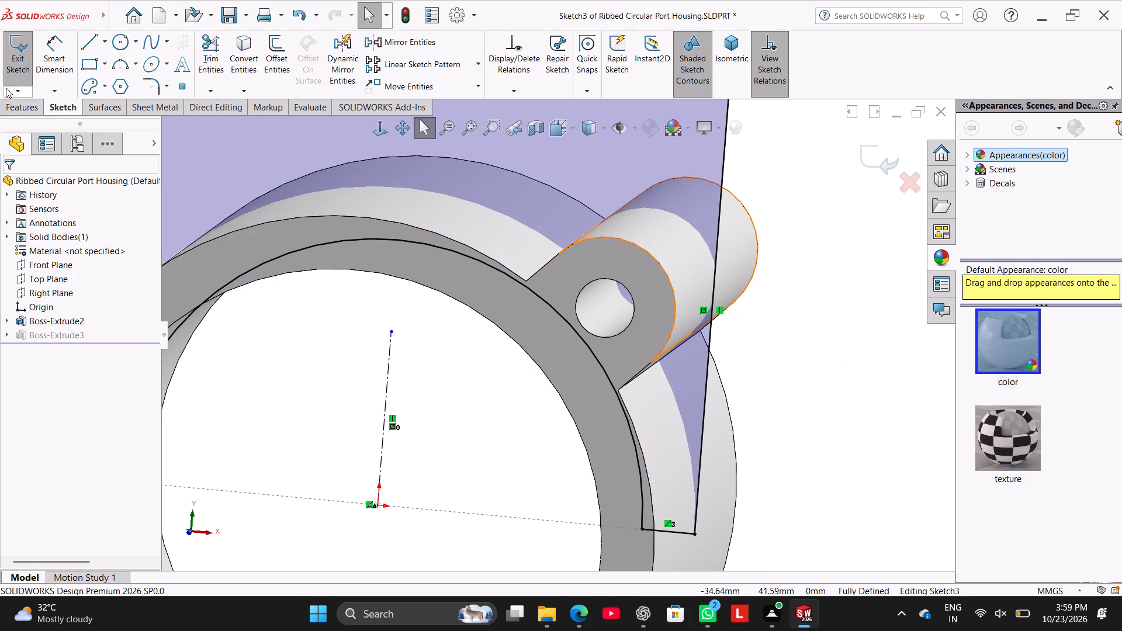
# Exit the block profile sketch and rebuild the housing.
pyautogui.click(5, 70)
# Examine the rebuilt housing from several angles, checking how the rectangular block meets the ring and the upper lug.
pyautogui.scroll(1, 505, 327)
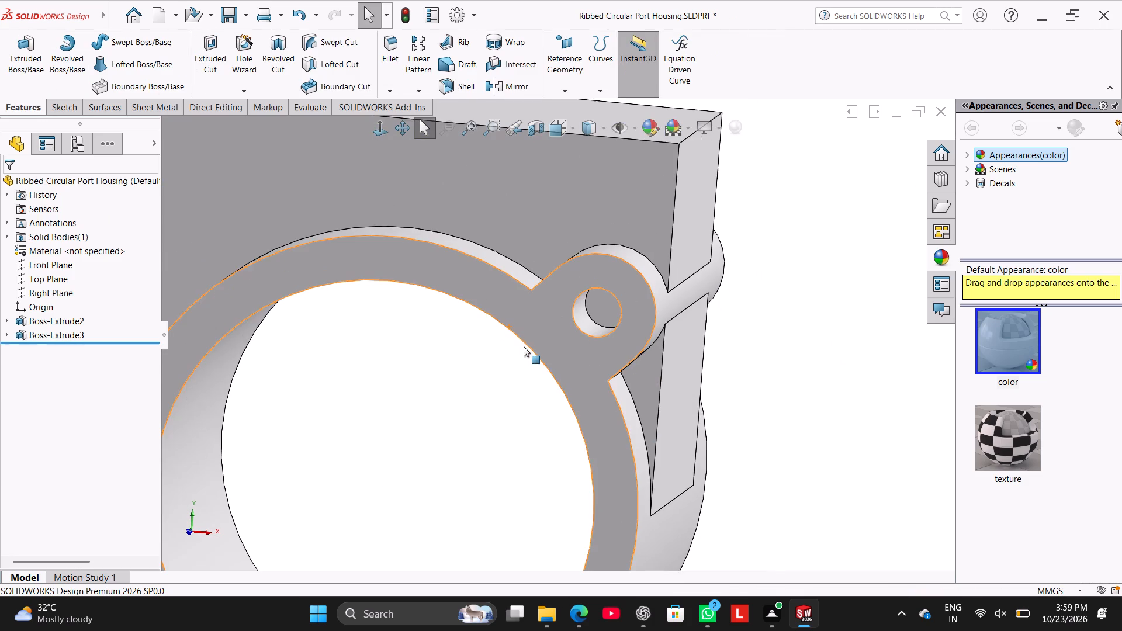
pyautogui.scroll(4, 524, 346)
pyautogui.moveTo(261, 353); pyautogui.dragTo(290, 307, button='right')
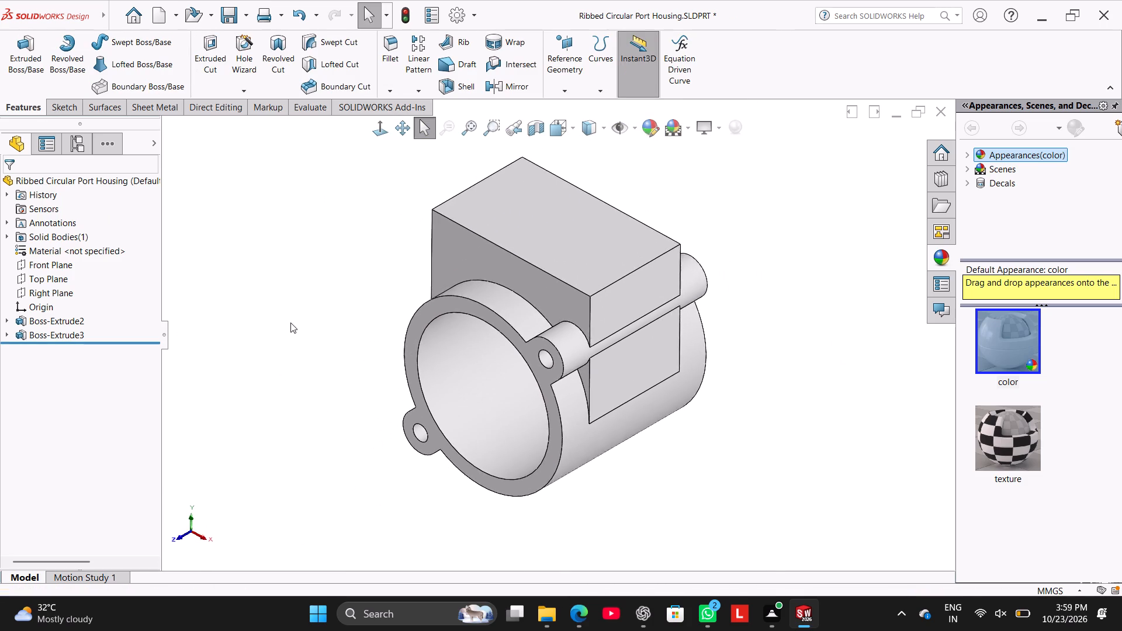
pyautogui.moveTo(286, 328); pyautogui.dragTo(343, 265, button='middle')
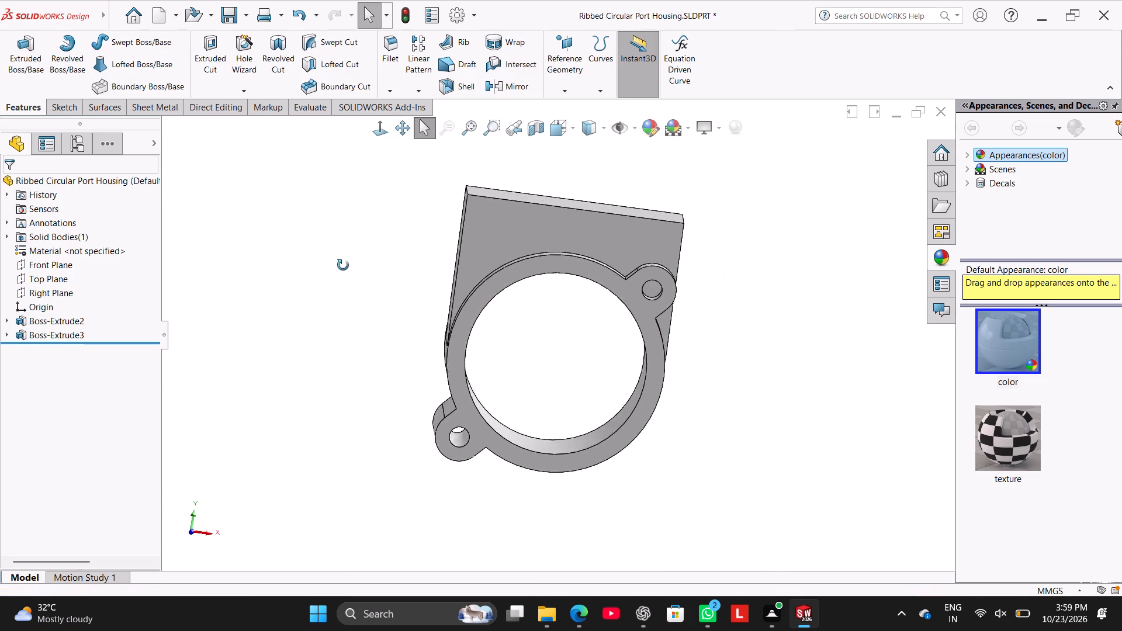
pyautogui.moveTo(343, 265); pyautogui.dragTo(337, 308, button='middle')
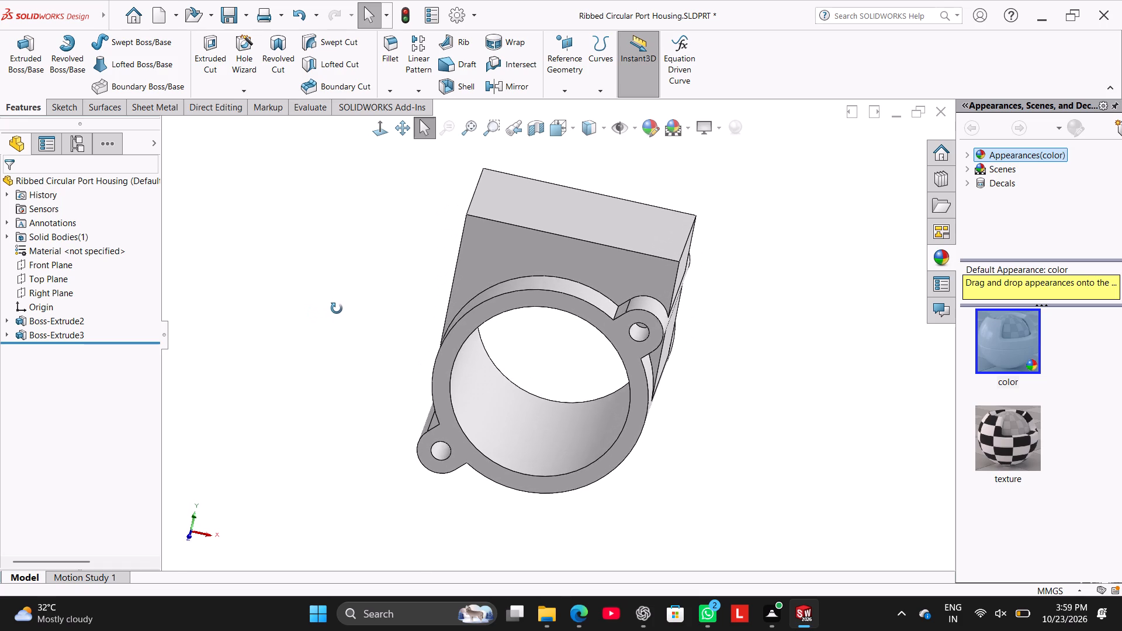
pyautogui.moveTo(337, 308); pyautogui.dragTo(339, 288, button='middle')
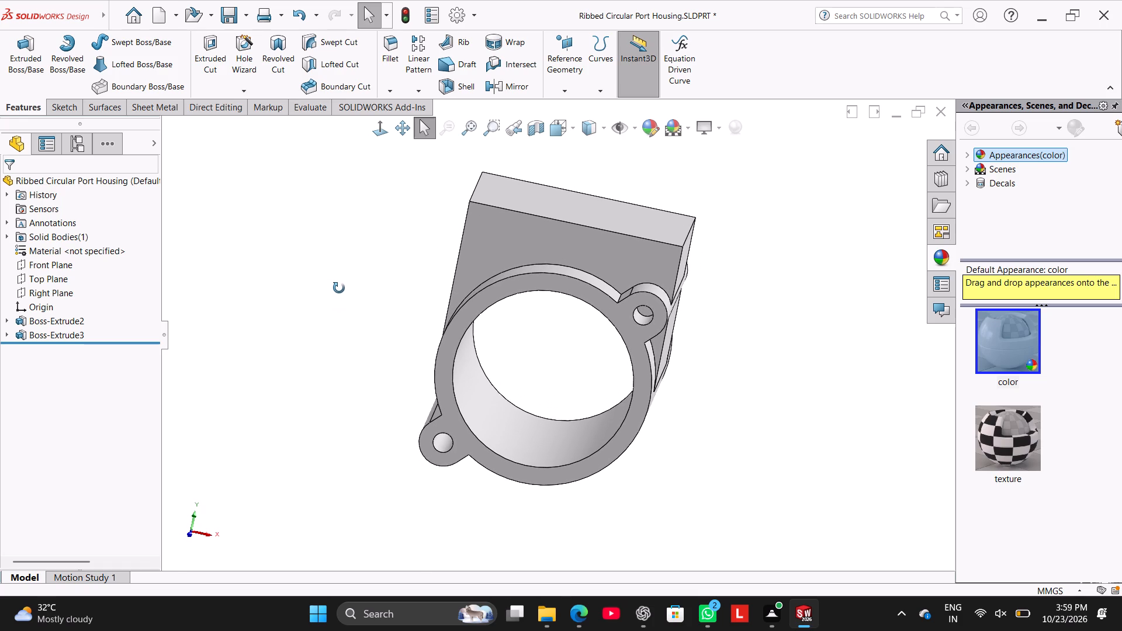
pyautogui.moveTo(339, 288); pyautogui.dragTo(282, 251, button='middle')
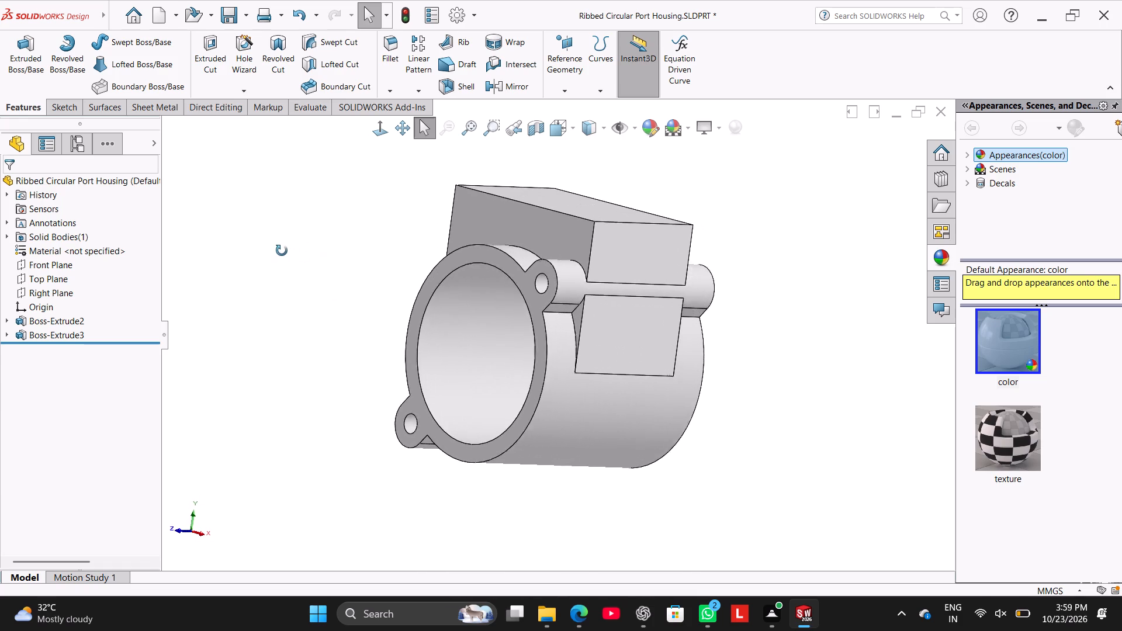
pyautogui.moveTo(282, 251); pyautogui.dragTo(333, 287, button='middle')
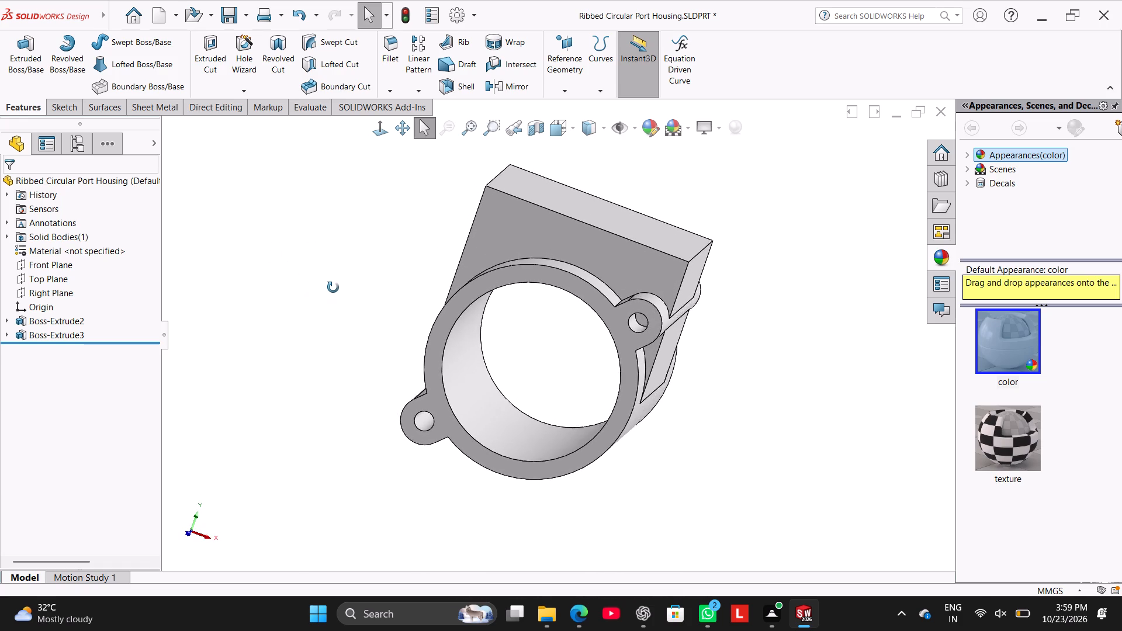
pyautogui.moveTo(333, 287); pyautogui.dragTo(332, 280, button='middle')
# Edit the block's sketch to add the upper lug's hole edge with Convert Entities, and rebuild.
pyautogui.rightClick(67, 334)
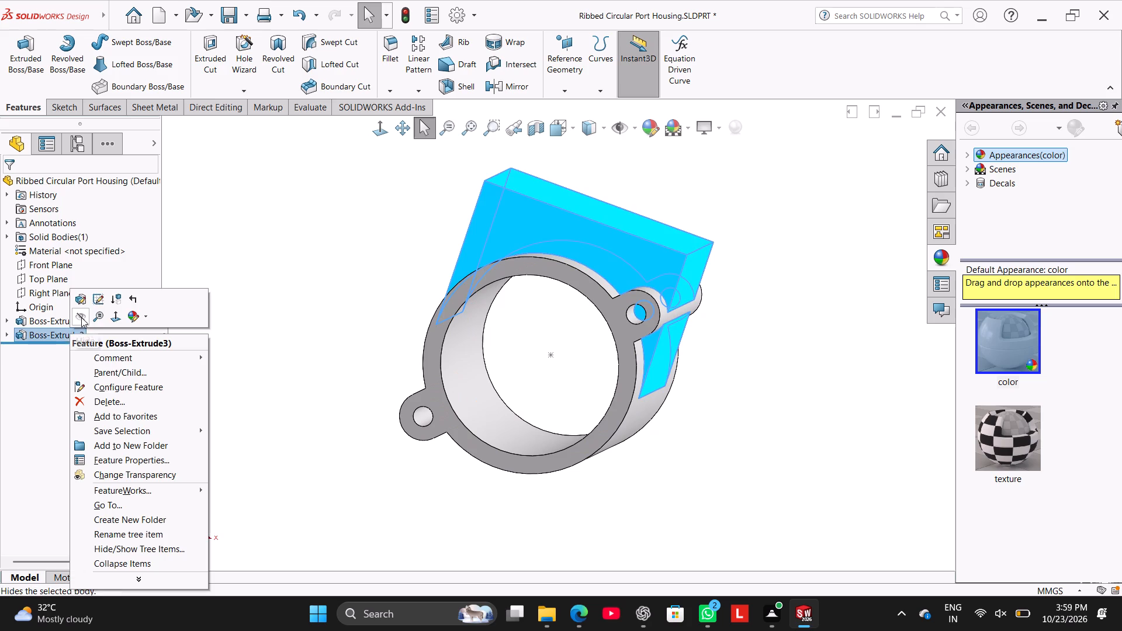
pyautogui.click(95, 296)
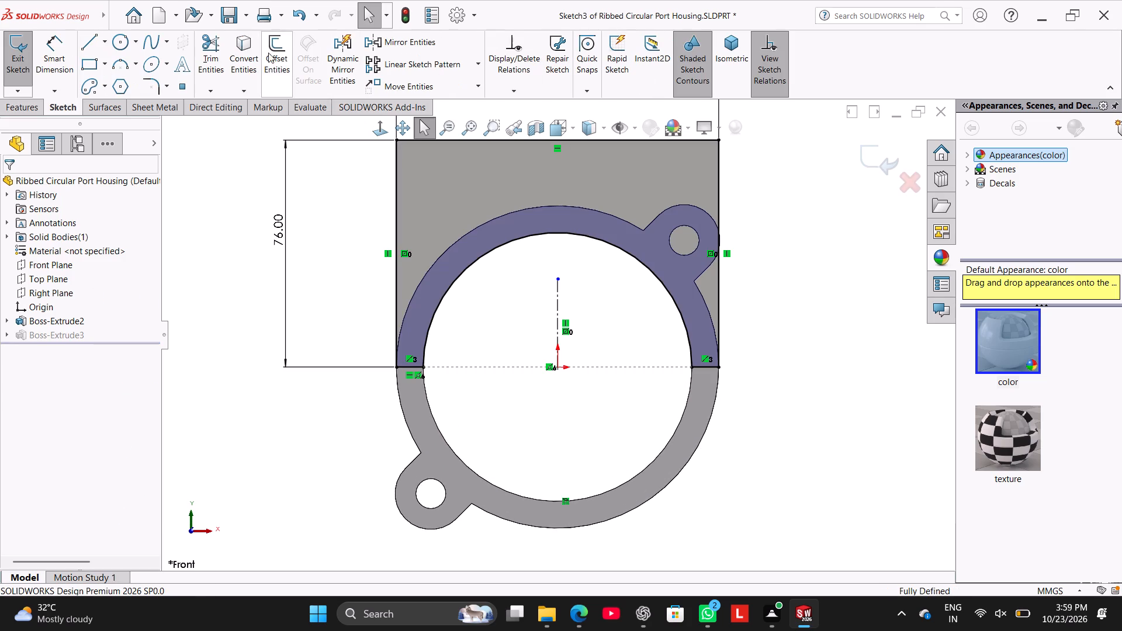
pyautogui.click(254, 46)
pyautogui.click(678, 227)
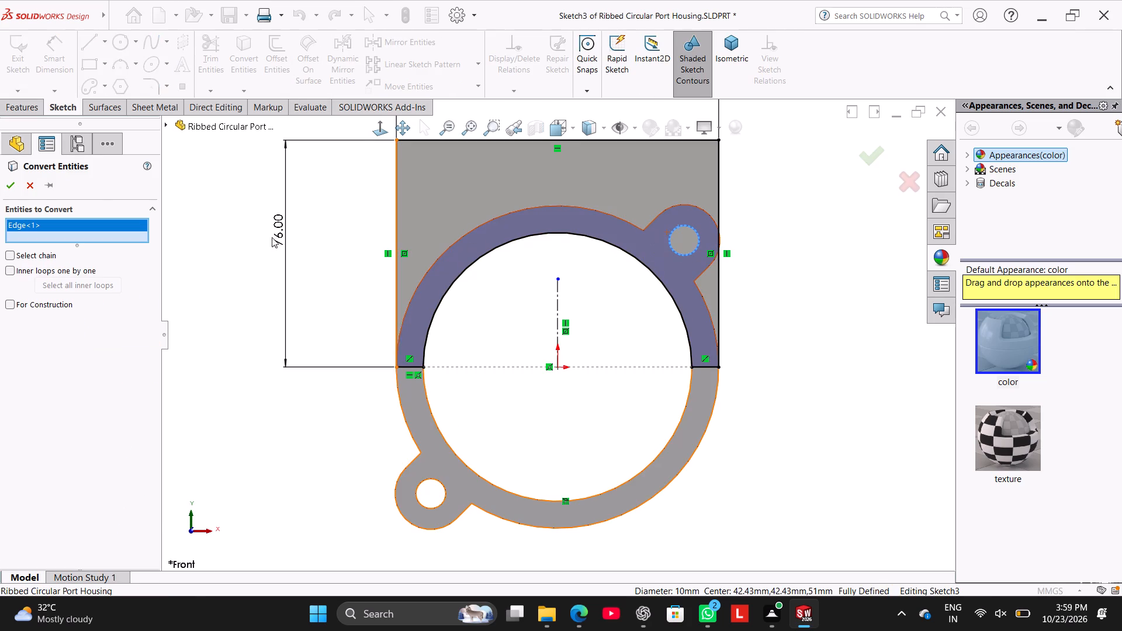
pyautogui.click(12, 186)
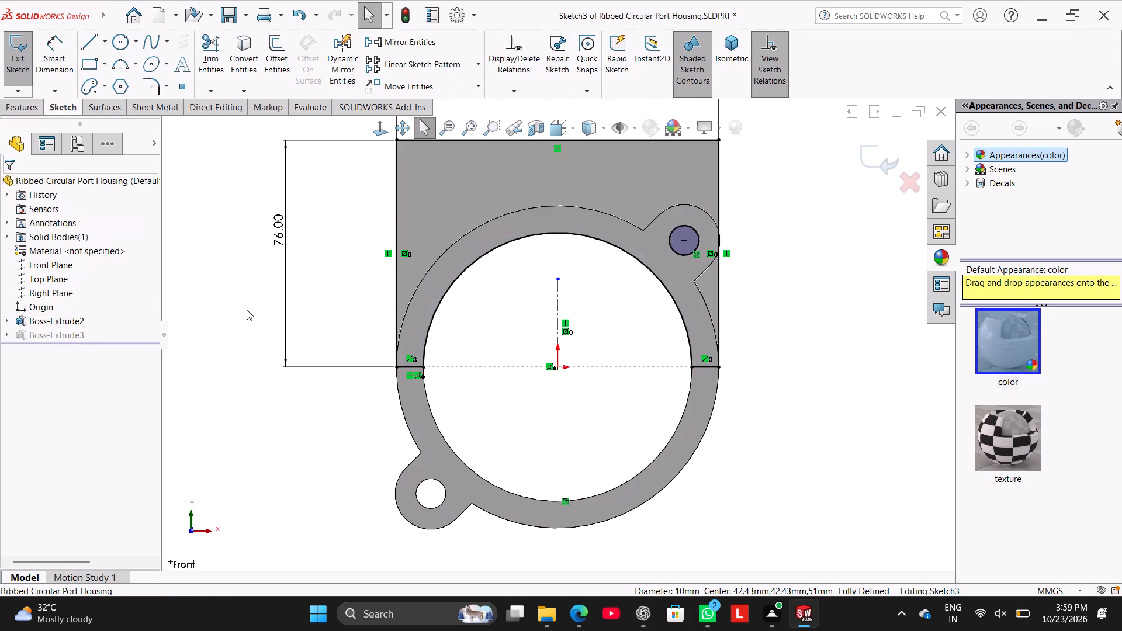
pyautogui.moveTo(247, 316); pyautogui.dragTo(209, 395, button='middle')
pyautogui.click(17, 65)
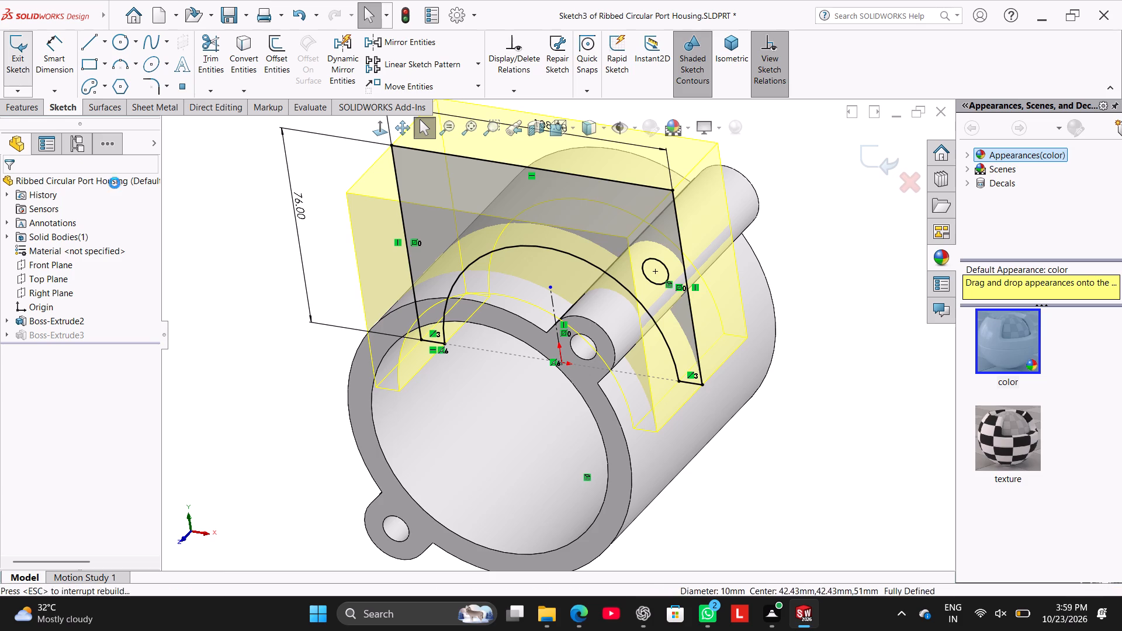
# Examine the upper lug's hole and the area where the lug passes through the block's side face.
pyautogui.moveTo(265, 338); pyautogui.dragTo(305, 263, button='middle')
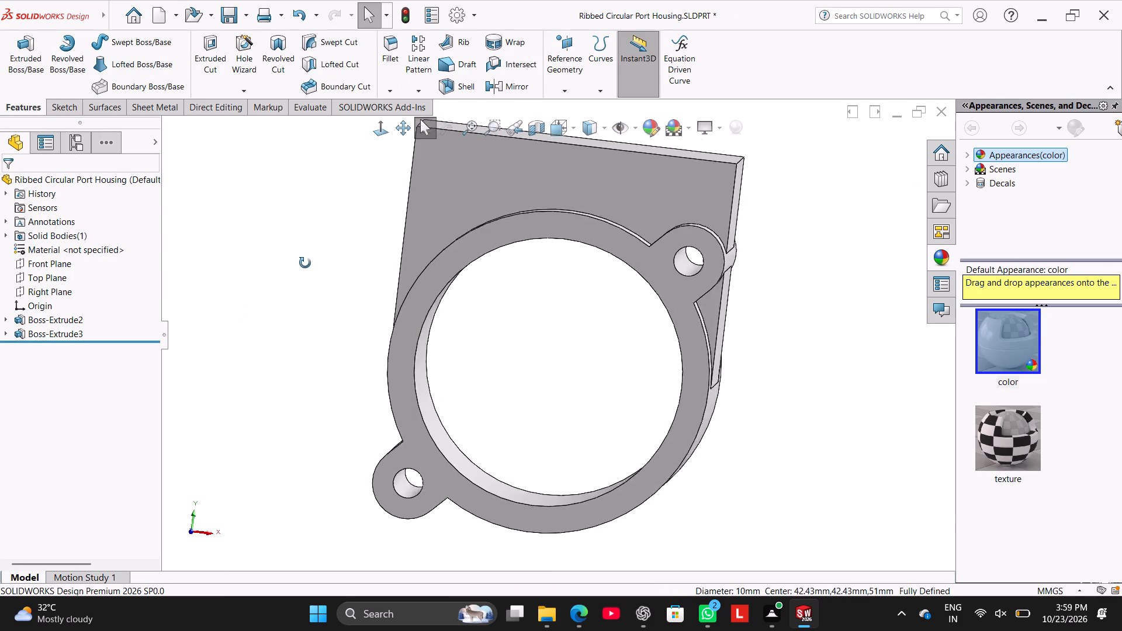
pyautogui.moveTo(305, 263); pyautogui.dragTo(286, 303, button='middle')
pyautogui.moveTo(274, 349); pyautogui.dragTo(342, 256, button='right')
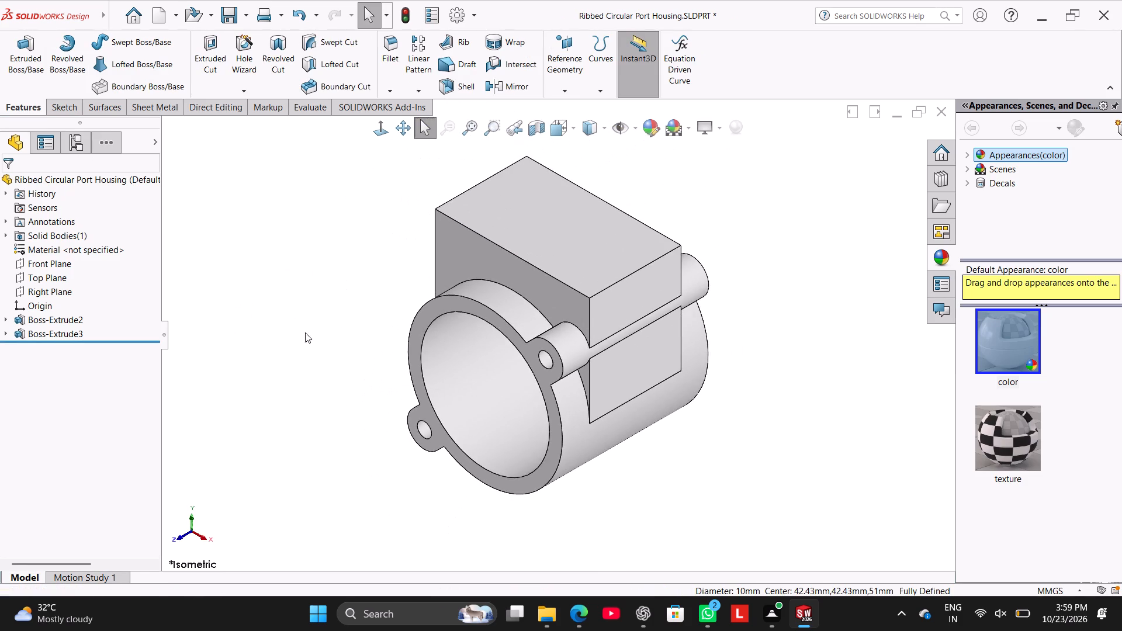
pyautogui.moveTo(312, 340); pyautogui.dragTo(280, 246, button='middle')
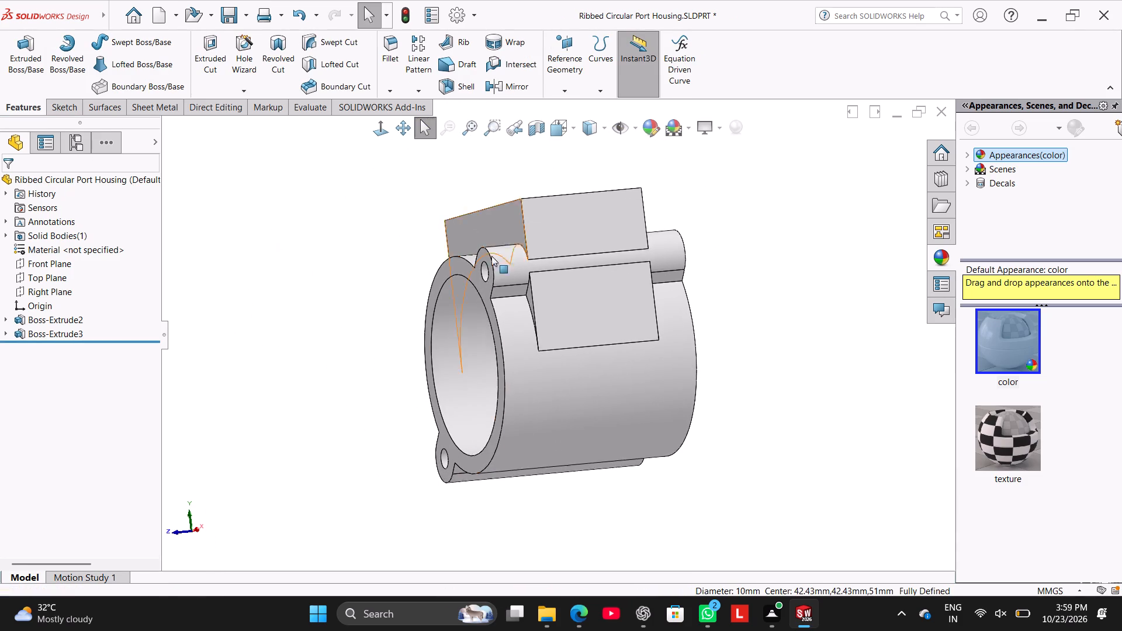
pyautogui.scroll(-5, 520, 256)
pyautogui.moveTo(254, 259); pyautogui.dragTo(316, 256, button='middle')
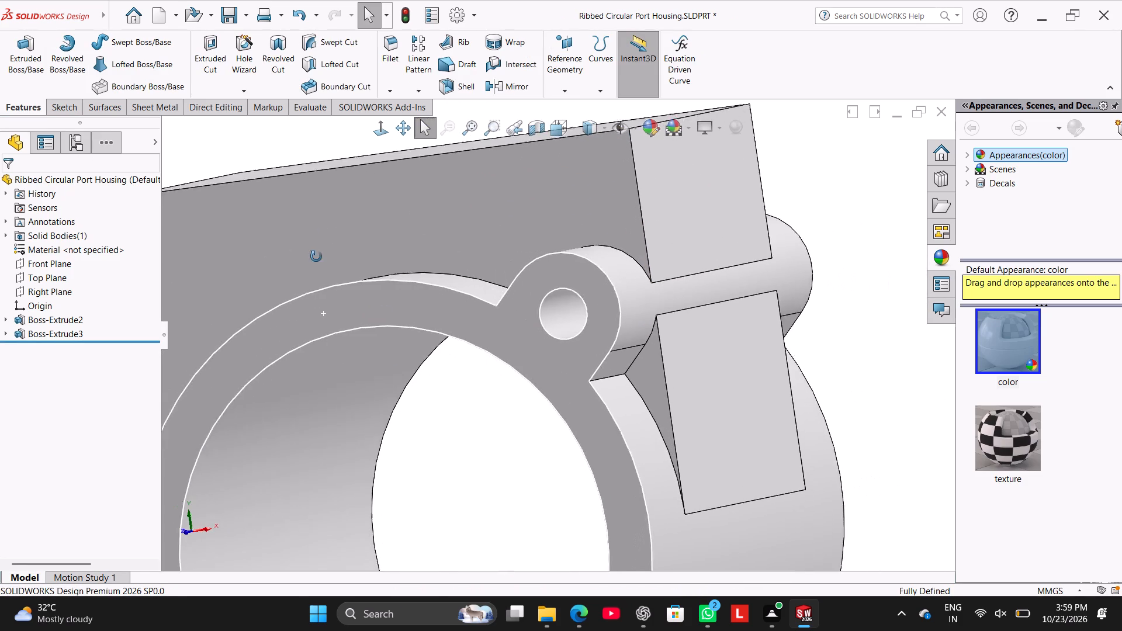
pyautogui.moveTo(316, 256); pyautogui.dragTo(327, 264, button='middle')
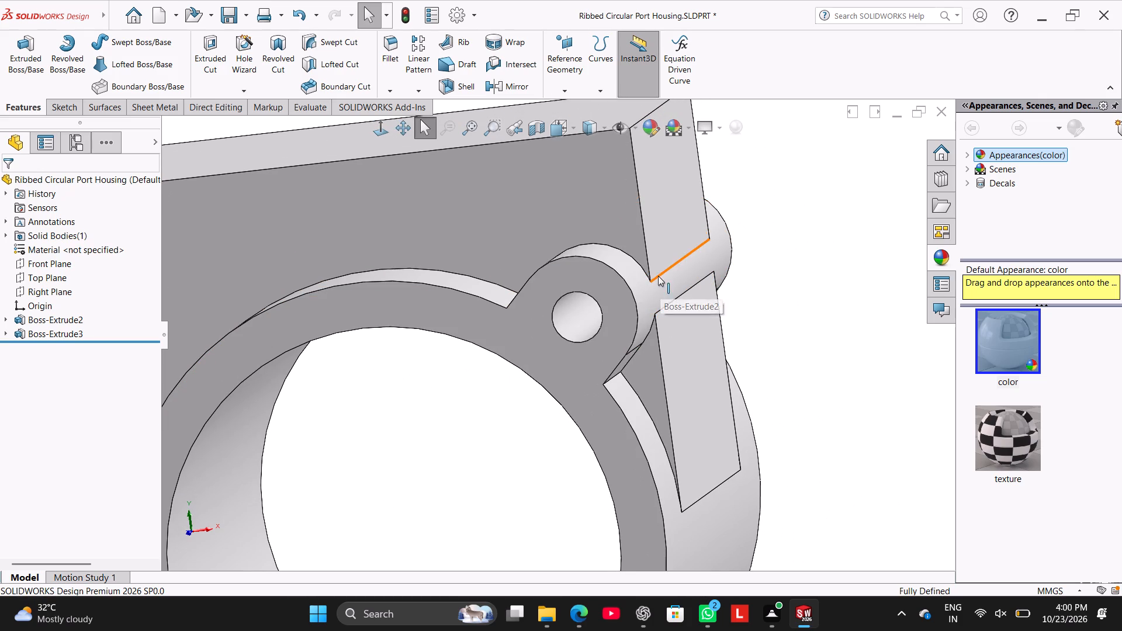
pyautogui.scroll(3, 637, 323)
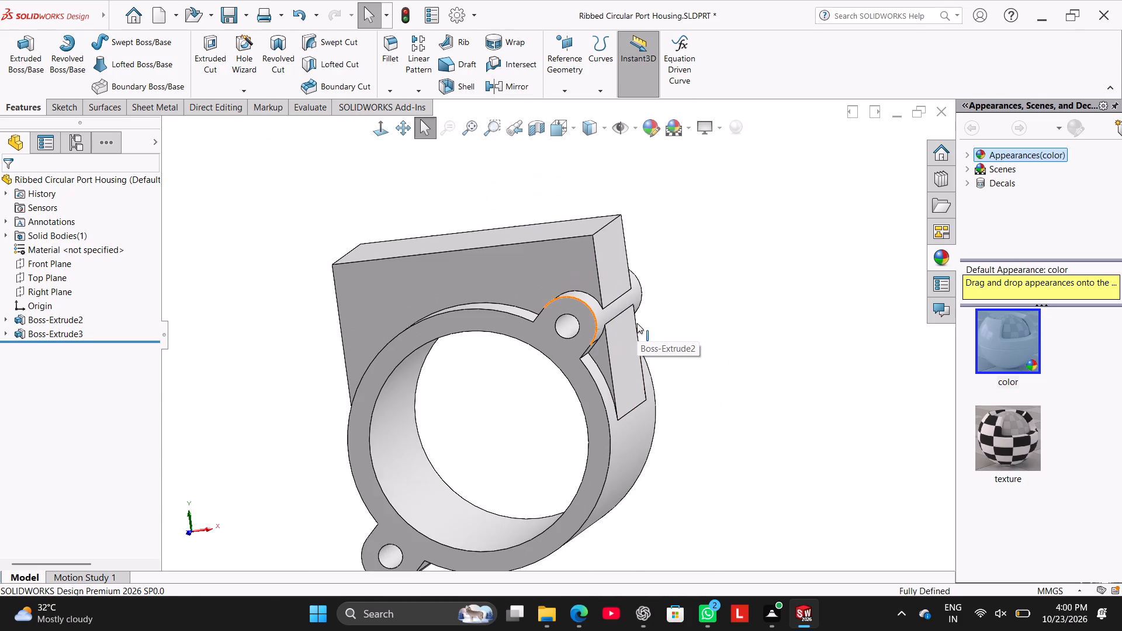
pyautogui.scroll(2, 637, 323)
pyautogui.middleClick(311, 345)
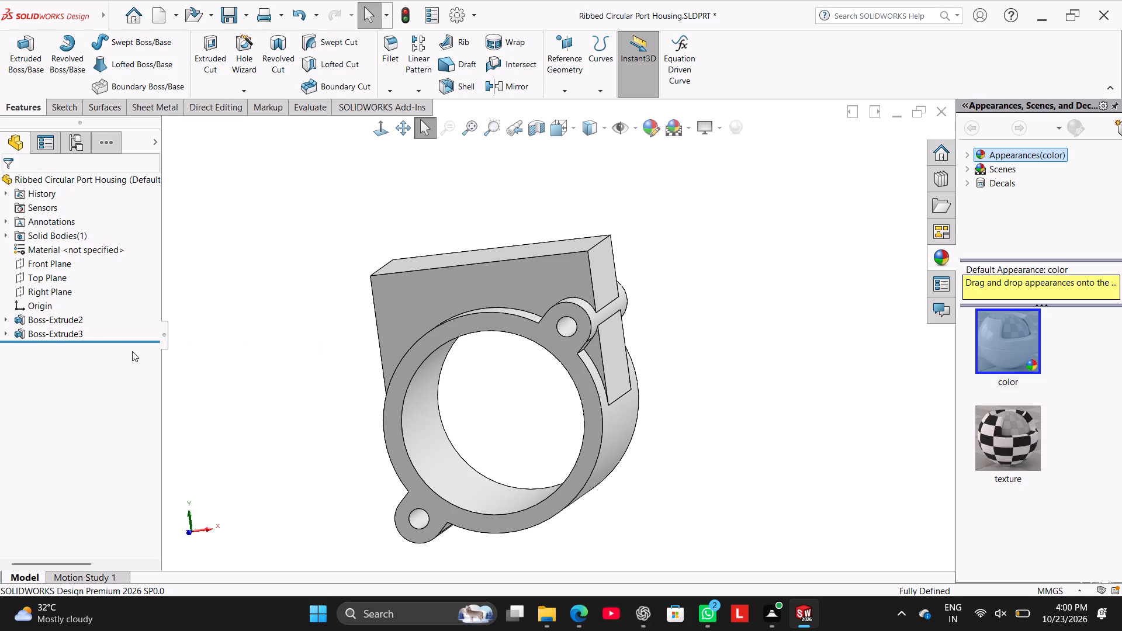
# Edit the block's sketch to extend the vertical centerline's free end up to the top of the inner arc, and rebuild.
pyautogui.rightClick(71, 338)
pyautogui.click(106, 302)
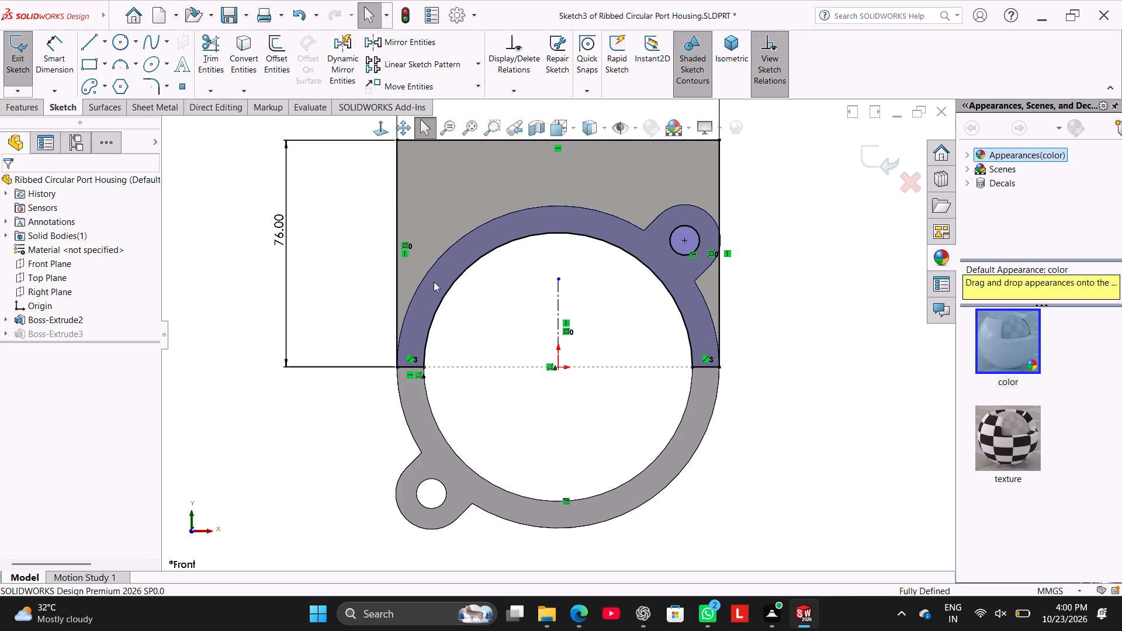
pyautogui.scroll(3, 468, 279)
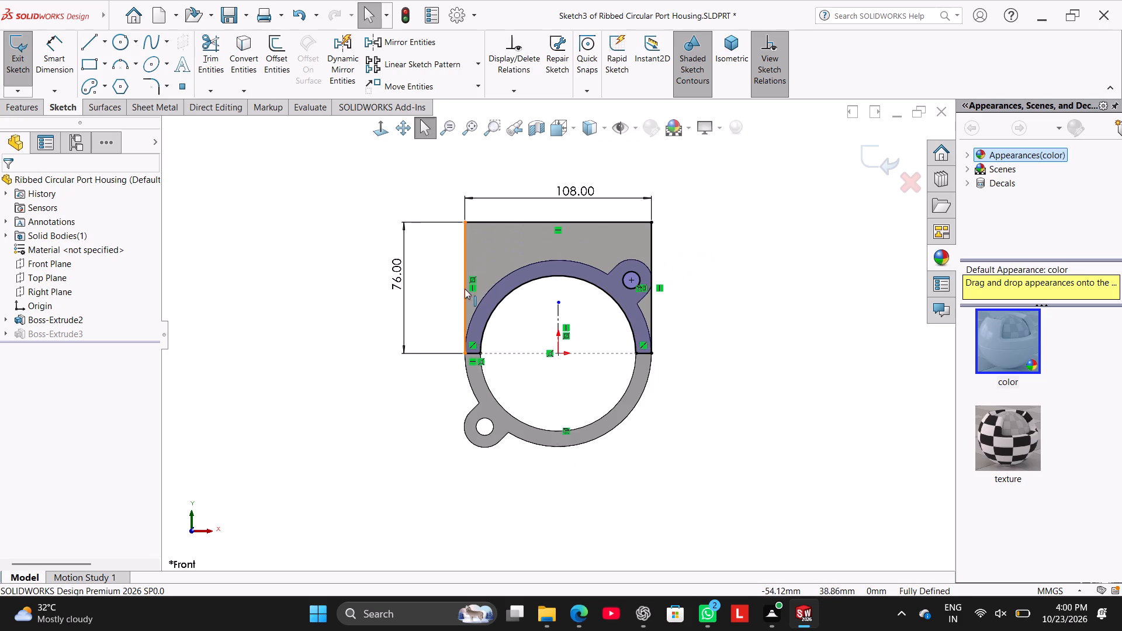
pyautogui.scroll(-1, 553, 273)
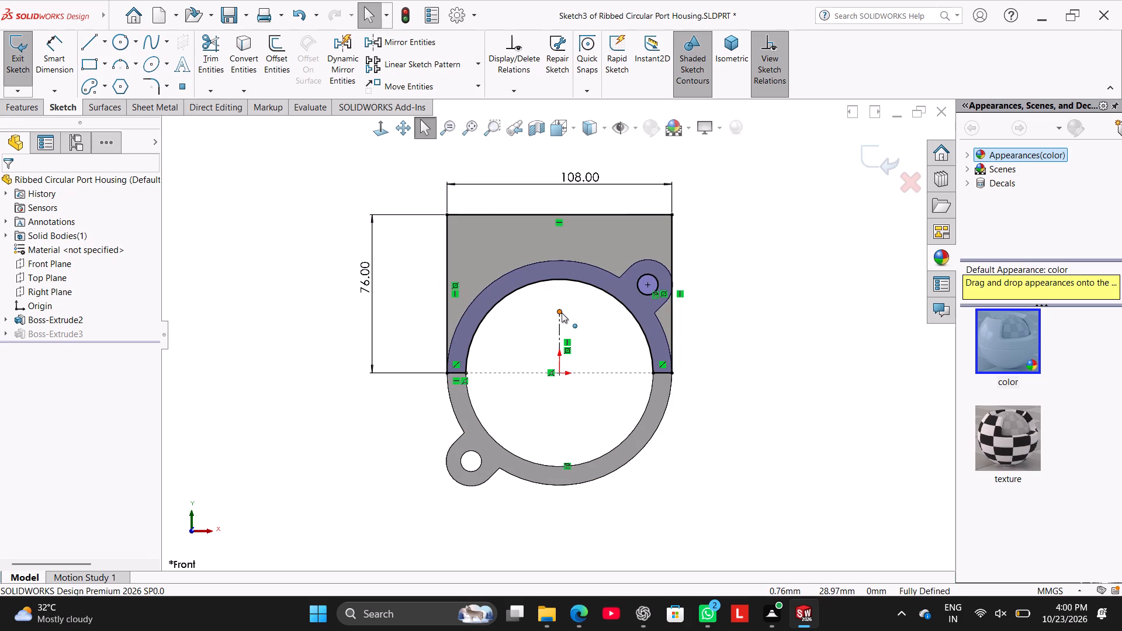
pyautogui.moveTo(562, 313); pyautogui.dragTo(569, 285)
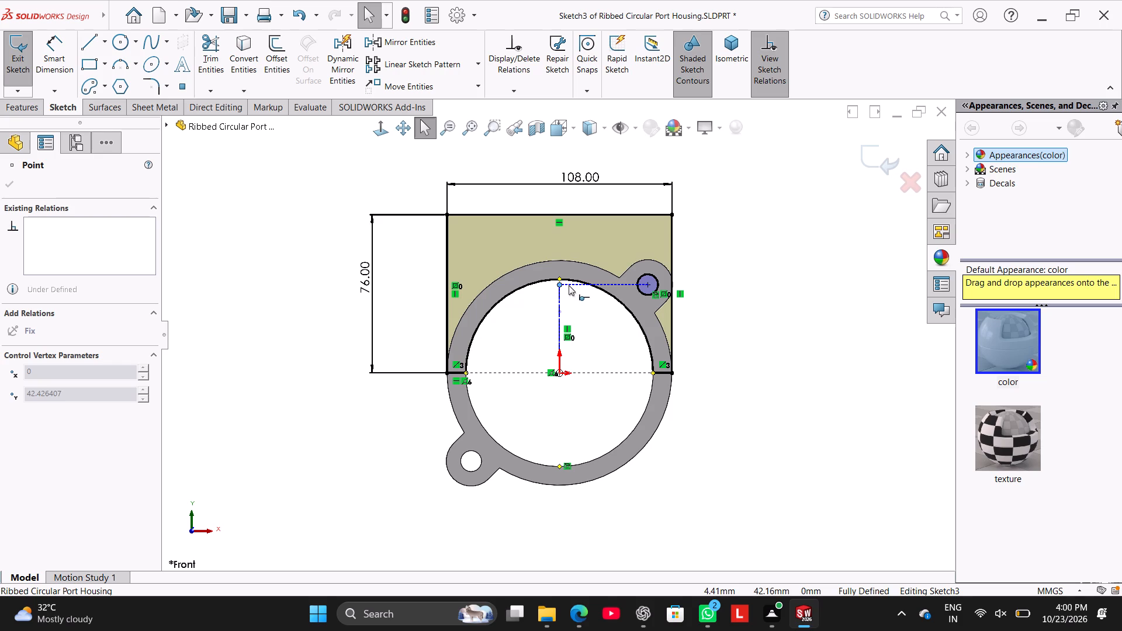
pyautogui.moveTo(569, 285); pyautogui.dragTo(569, 280)
pyautogui.click(290, 383)
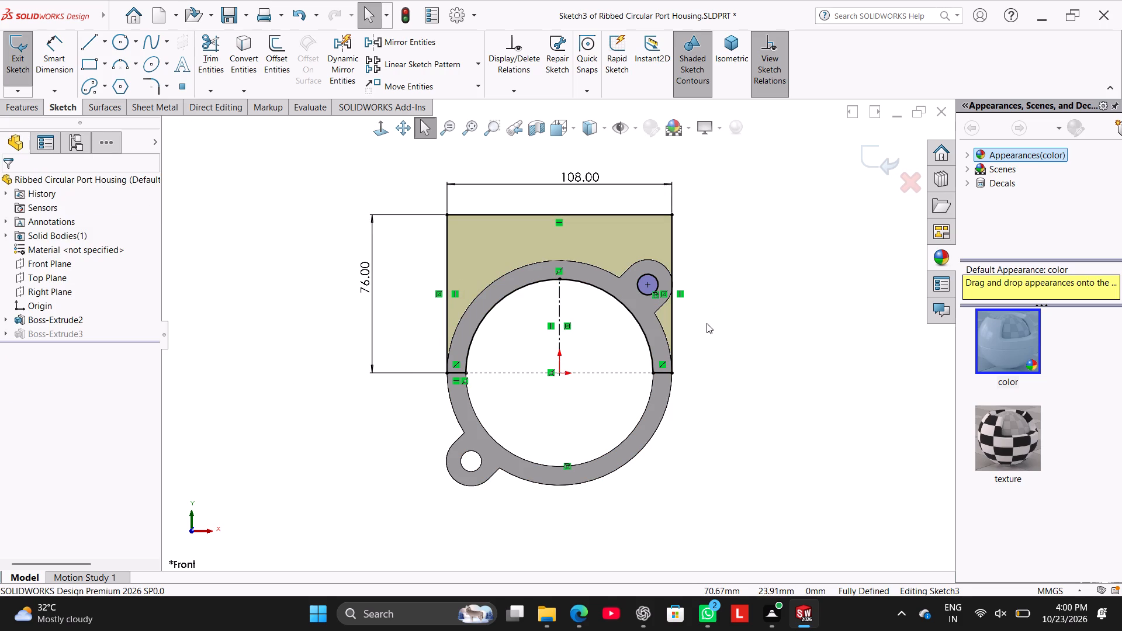
pyautogui.click(1, 55)
pyautogui.click(15, 50)
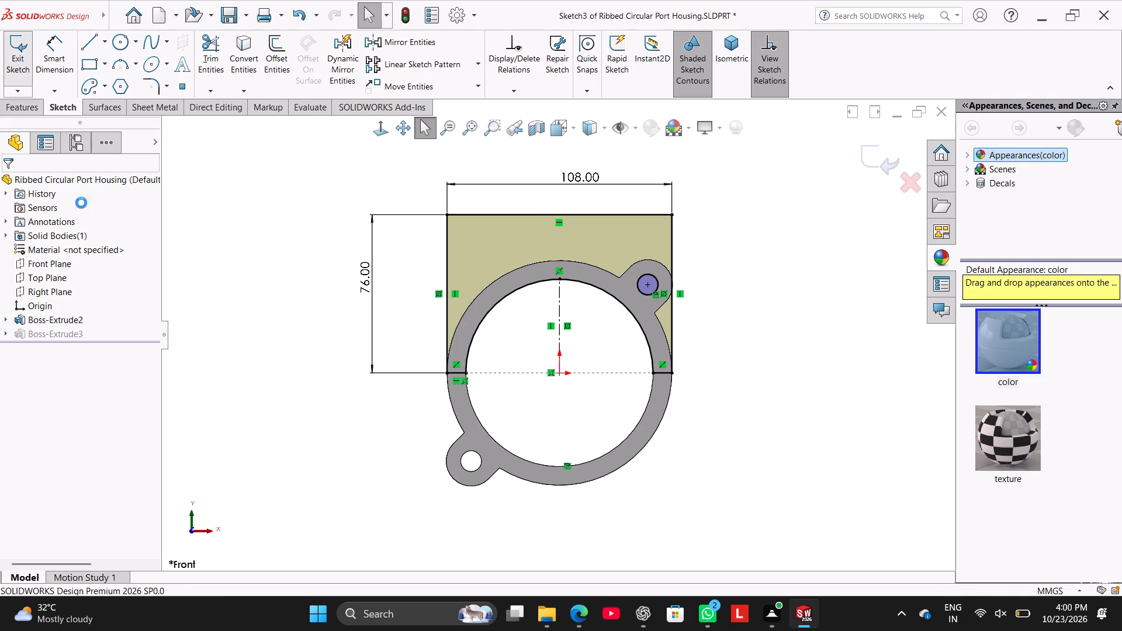
# Open the ring-and-lugs base sketch and review its dimensions and relations.
pyautogui.rightClick(76, 321)
pyautogui.click(108, 289)
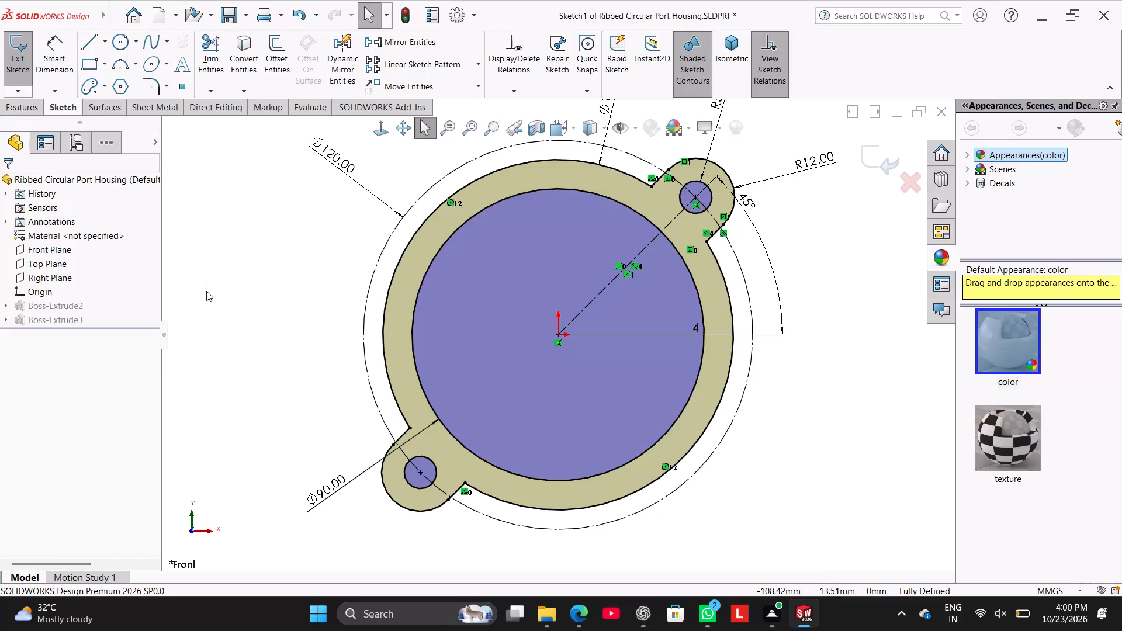
pyautogui.scroll(2, 287, 320)
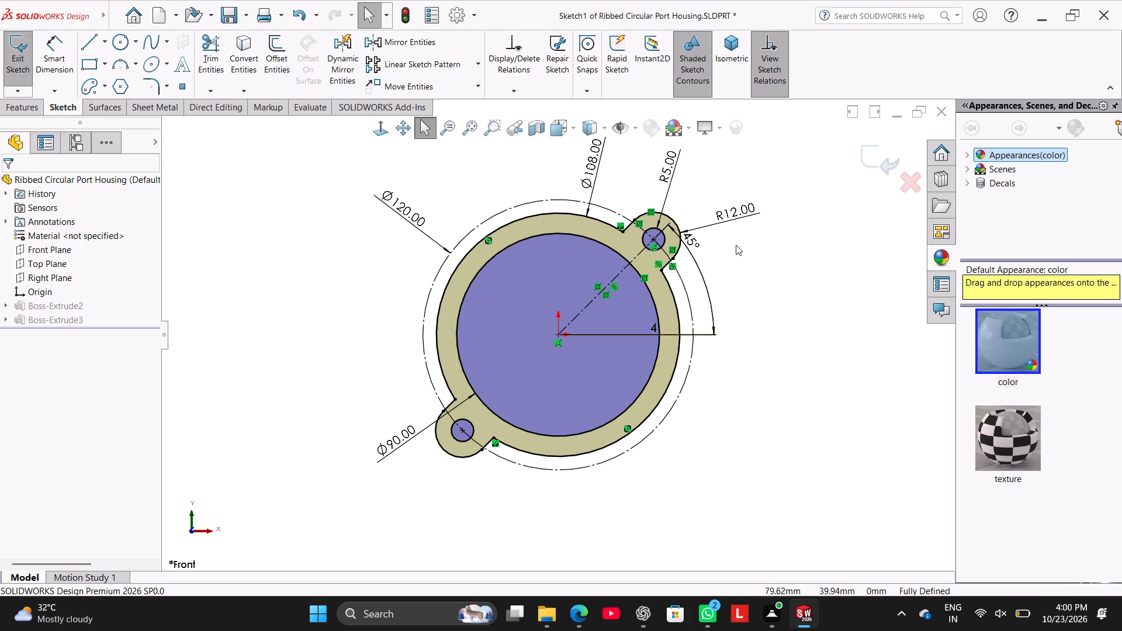
pyautogui.scroll(-1, 735, 245)
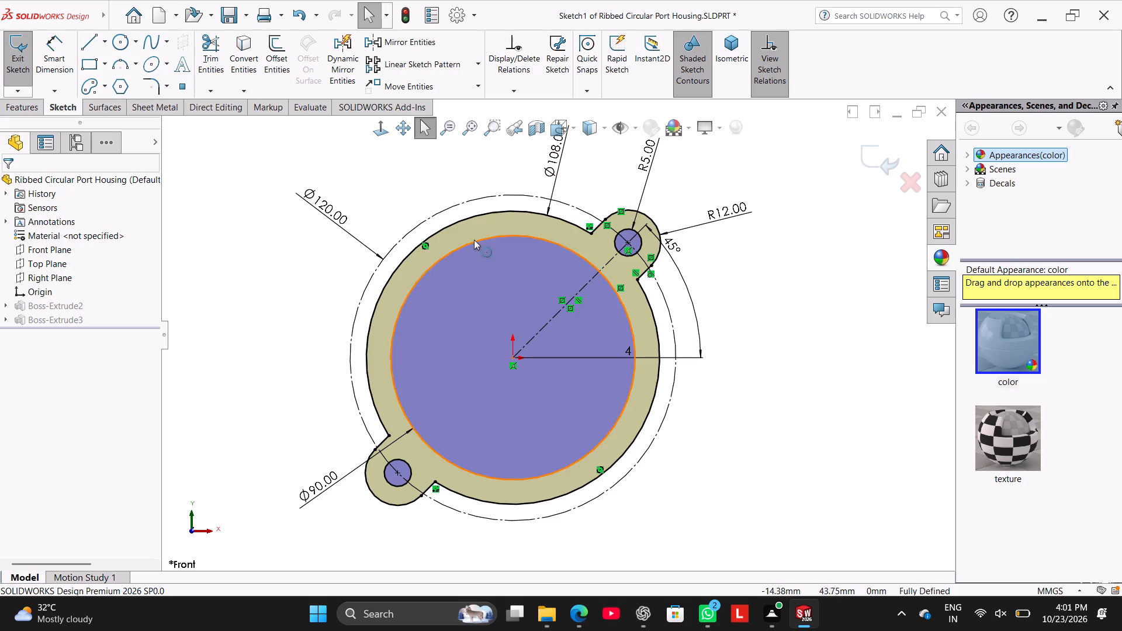
pyautogui.scroll(1, 610, 289)
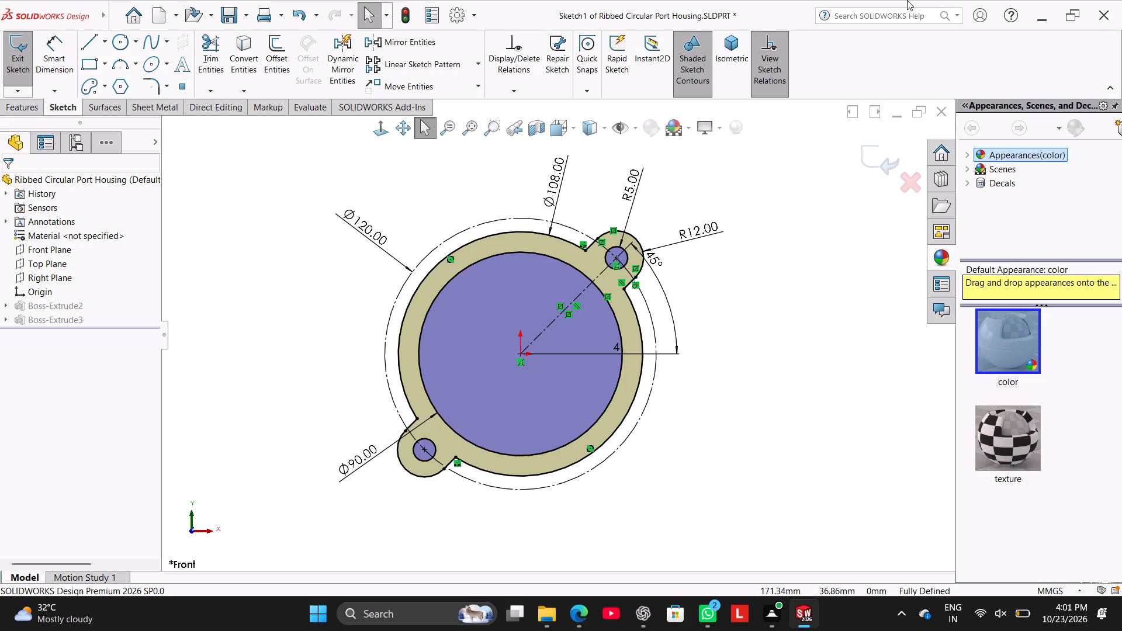
pyautogui.click(12, 64)
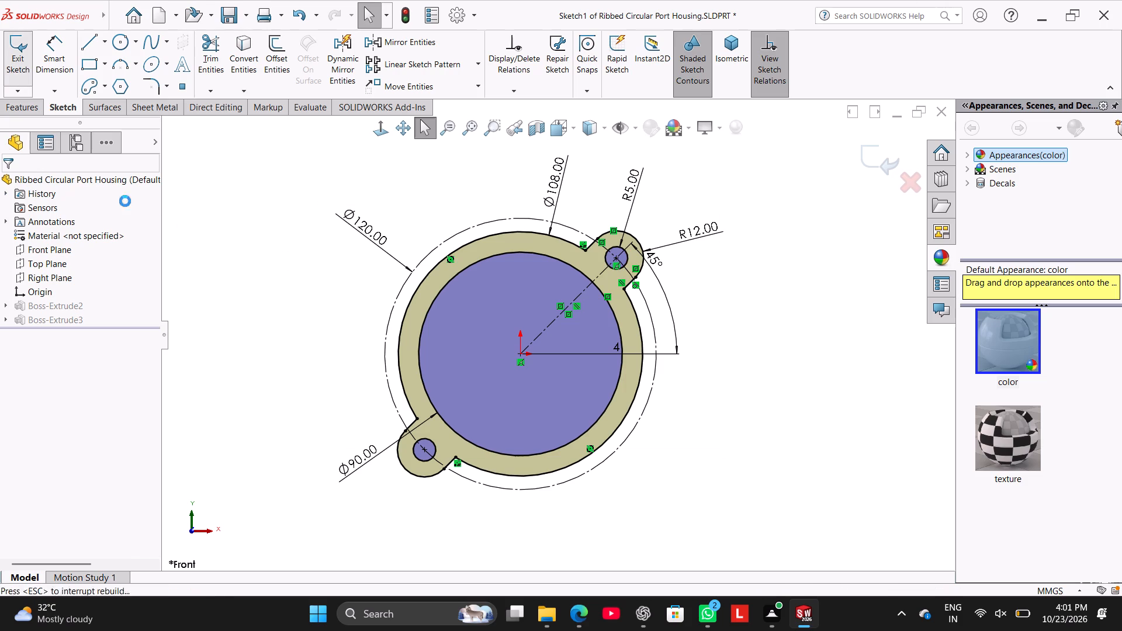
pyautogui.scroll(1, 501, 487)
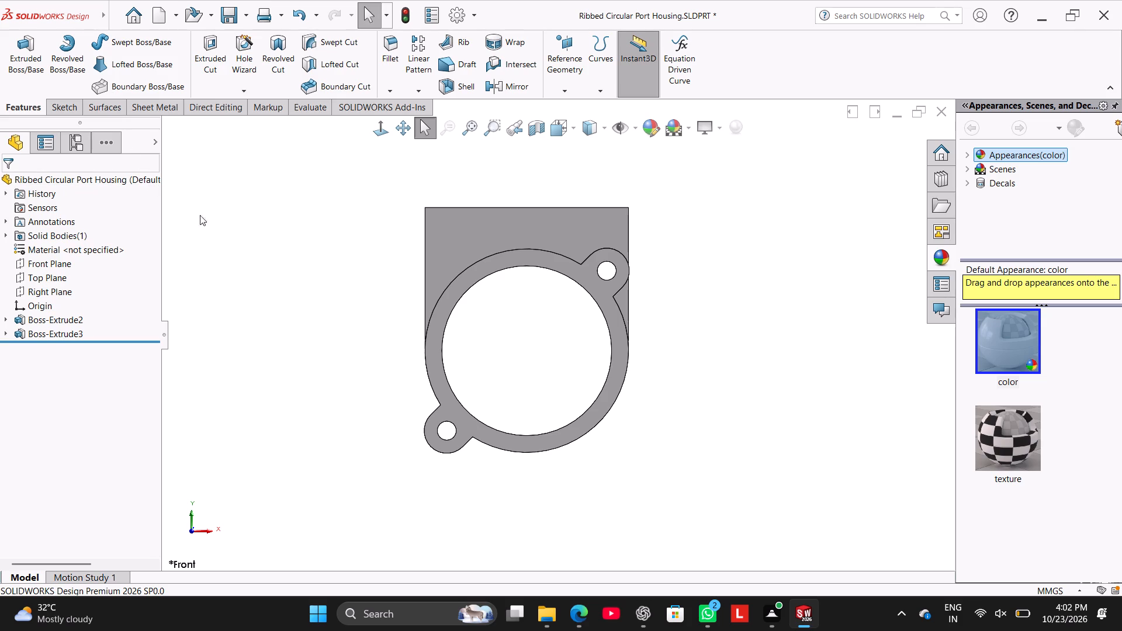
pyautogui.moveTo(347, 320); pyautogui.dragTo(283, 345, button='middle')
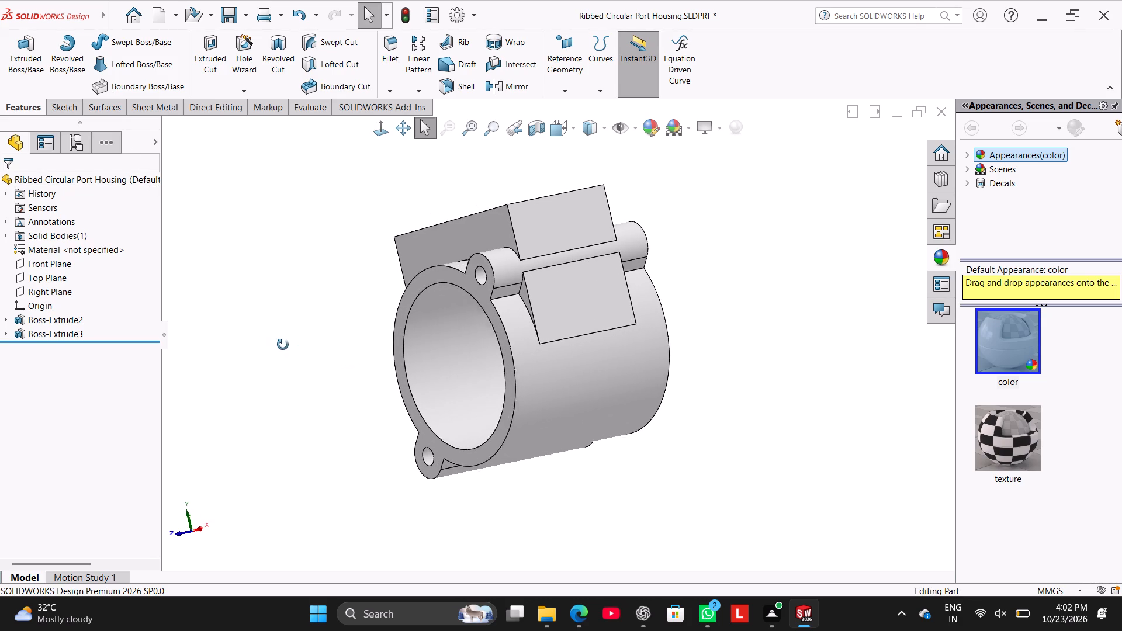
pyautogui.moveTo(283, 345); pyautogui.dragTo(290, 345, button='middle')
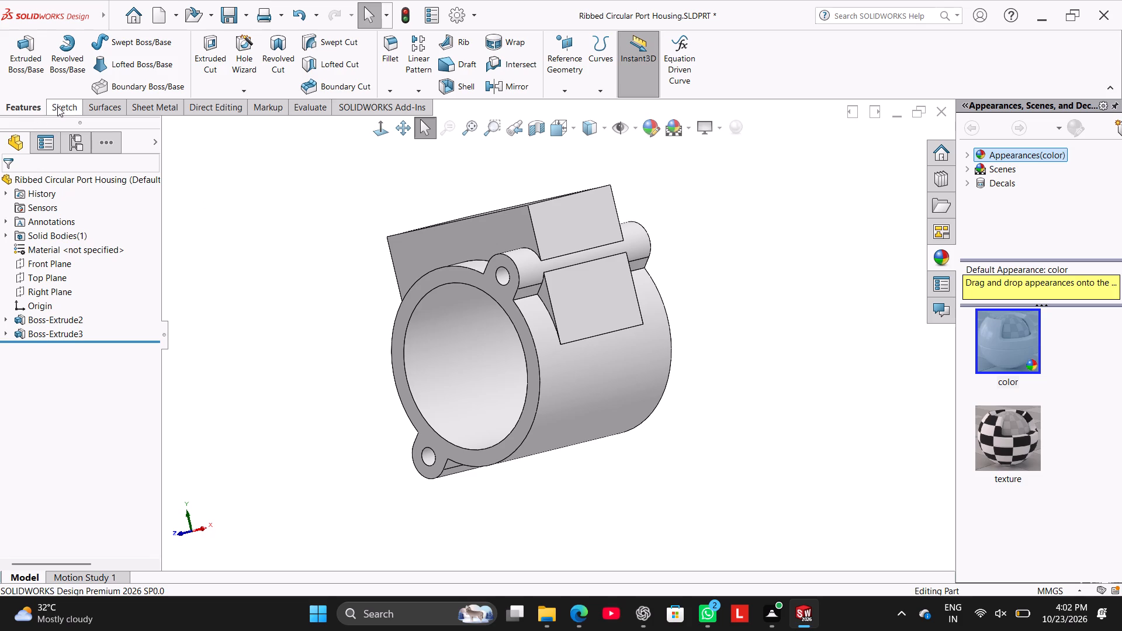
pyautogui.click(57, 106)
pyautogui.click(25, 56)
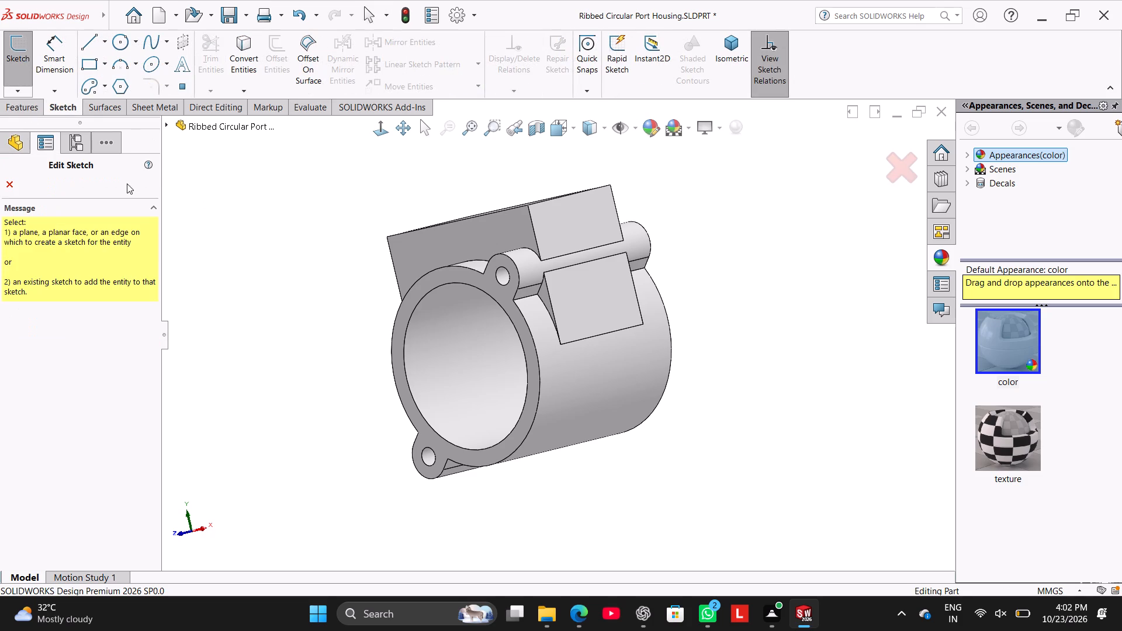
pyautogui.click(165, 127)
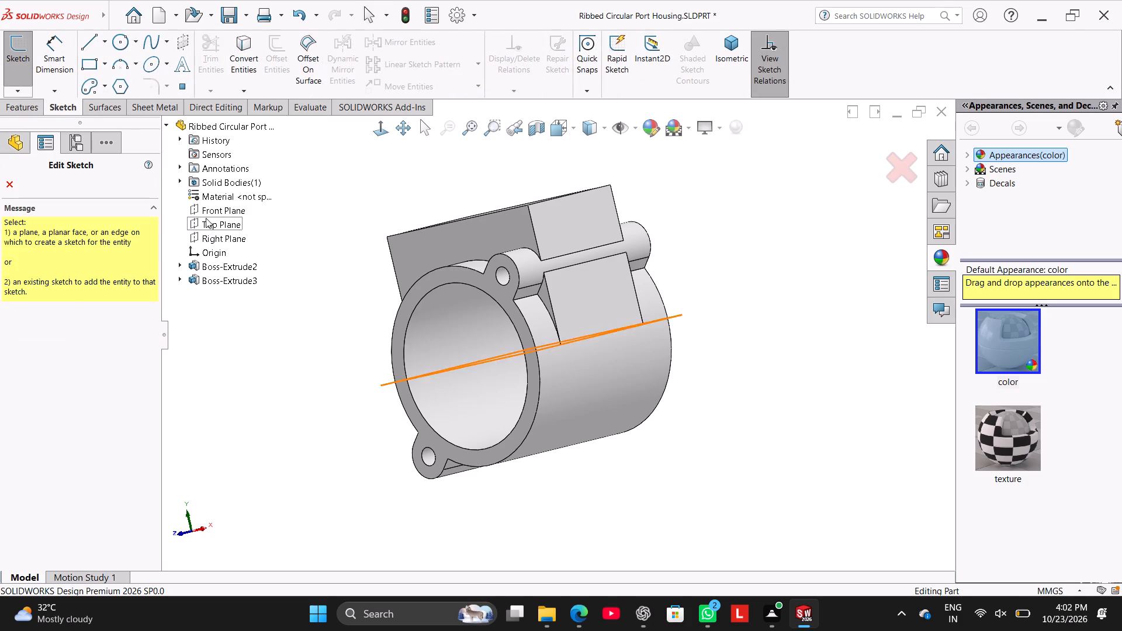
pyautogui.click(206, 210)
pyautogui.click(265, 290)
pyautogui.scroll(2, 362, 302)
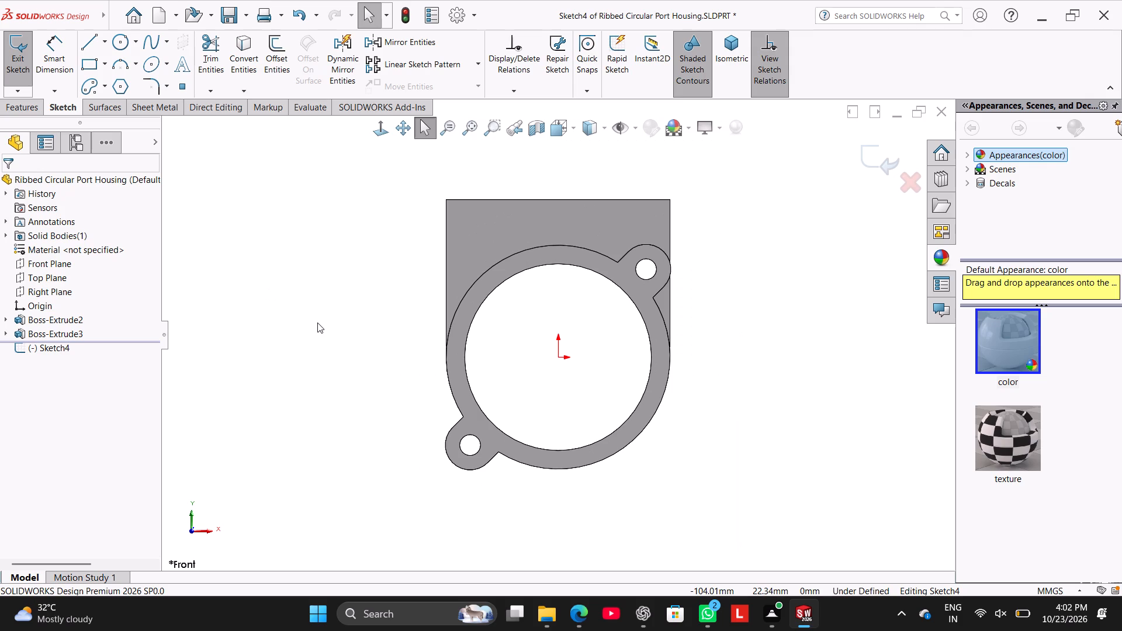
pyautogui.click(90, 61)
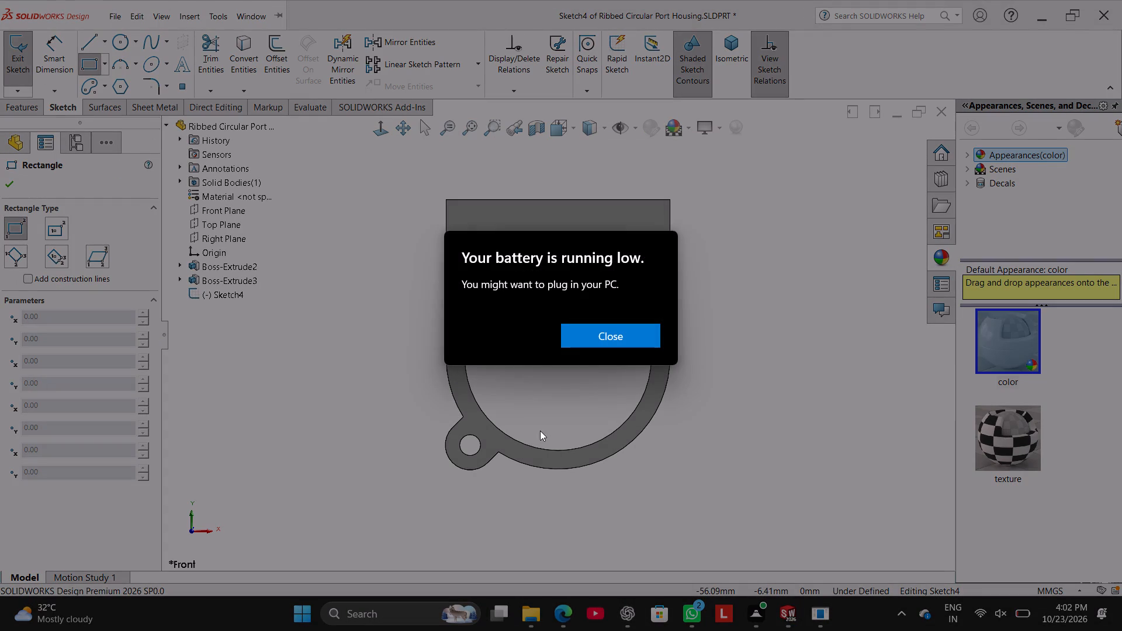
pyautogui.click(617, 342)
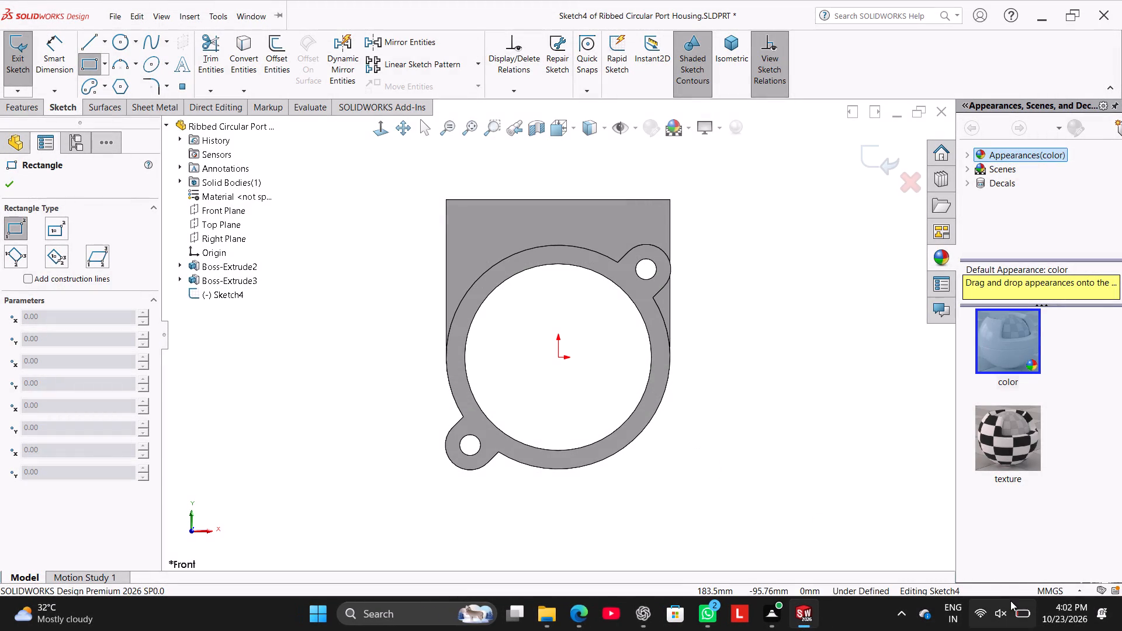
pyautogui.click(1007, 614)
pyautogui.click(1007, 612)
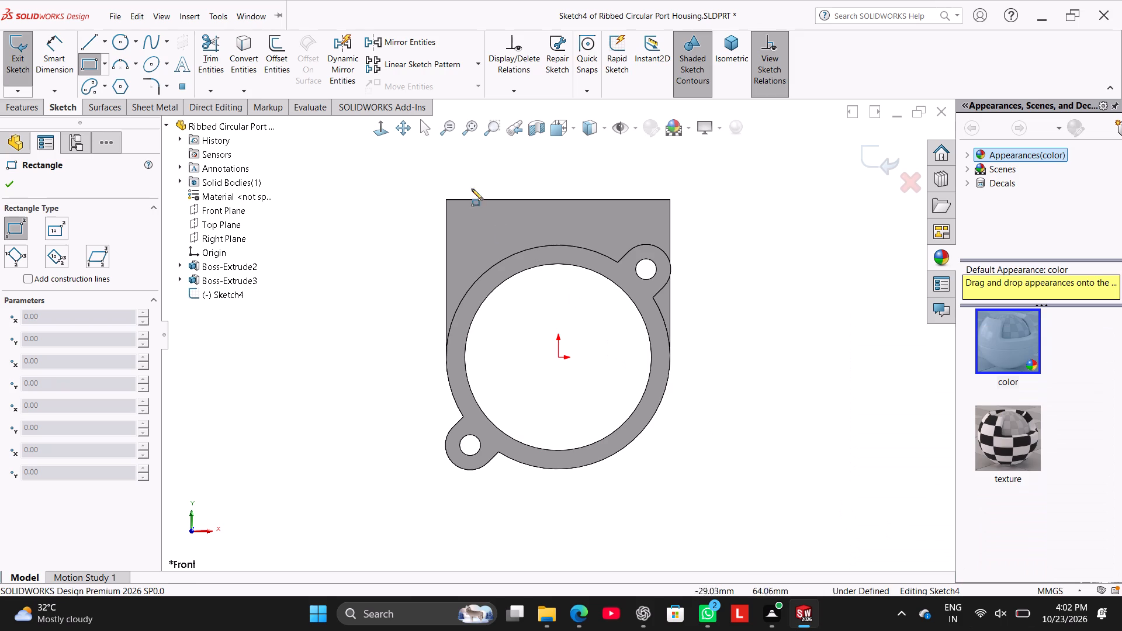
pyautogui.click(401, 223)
# Save the part with Save As as Ribbed Circular Port Housing.SLDPRT in the Worked folder, deleting the empty sketch.
pyautogui.click(244, 16)
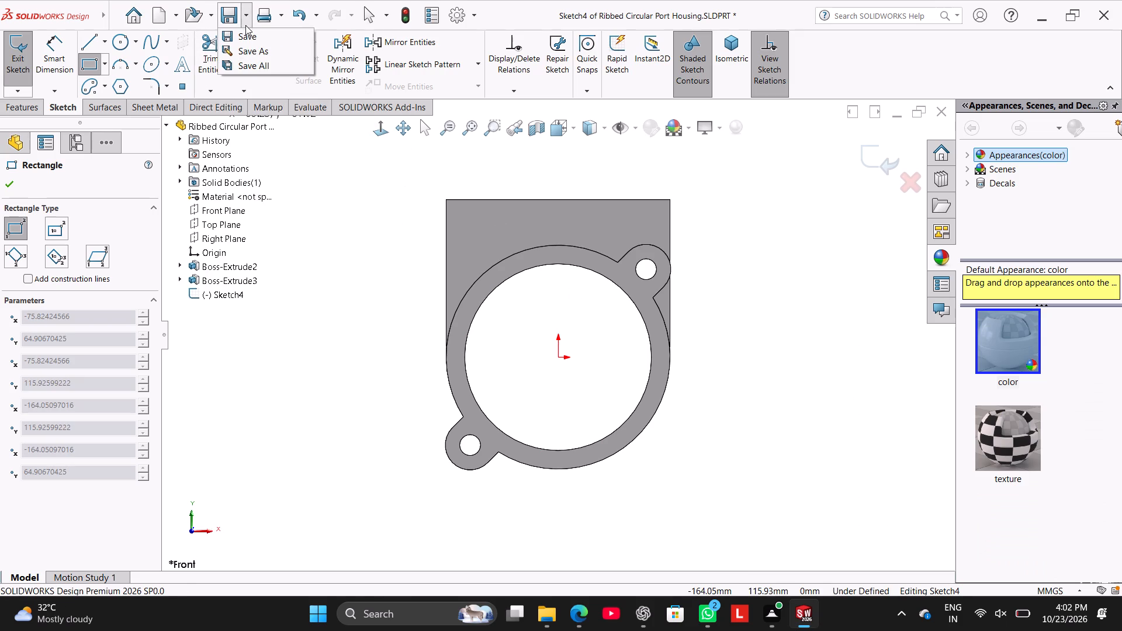
pyautogui.click(254, 48)
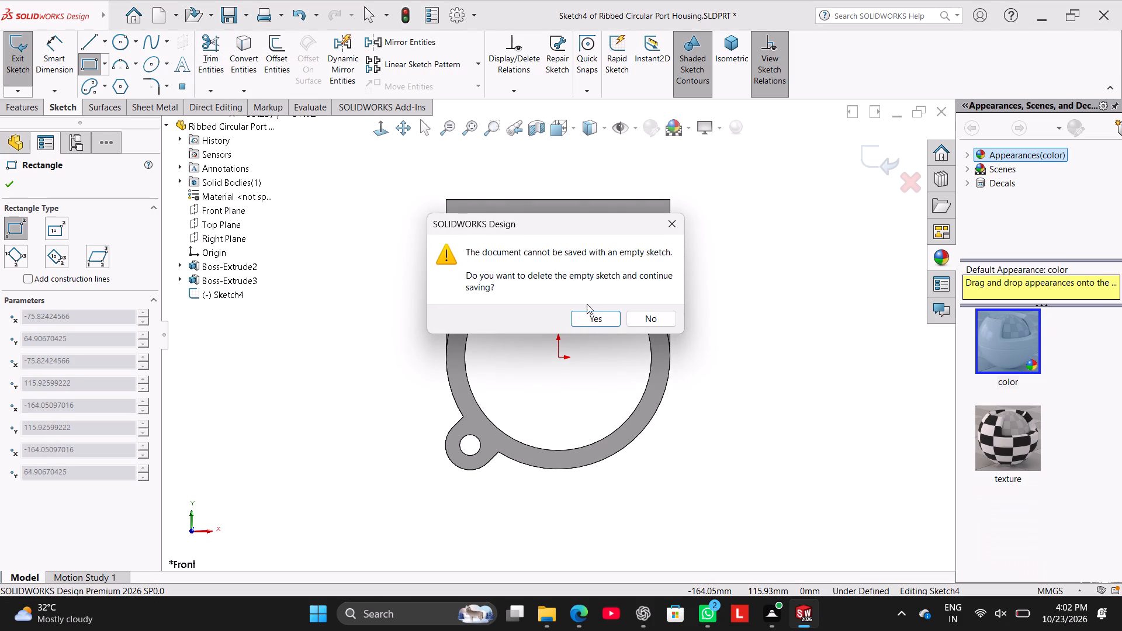
pyautogui.click(596, 322)
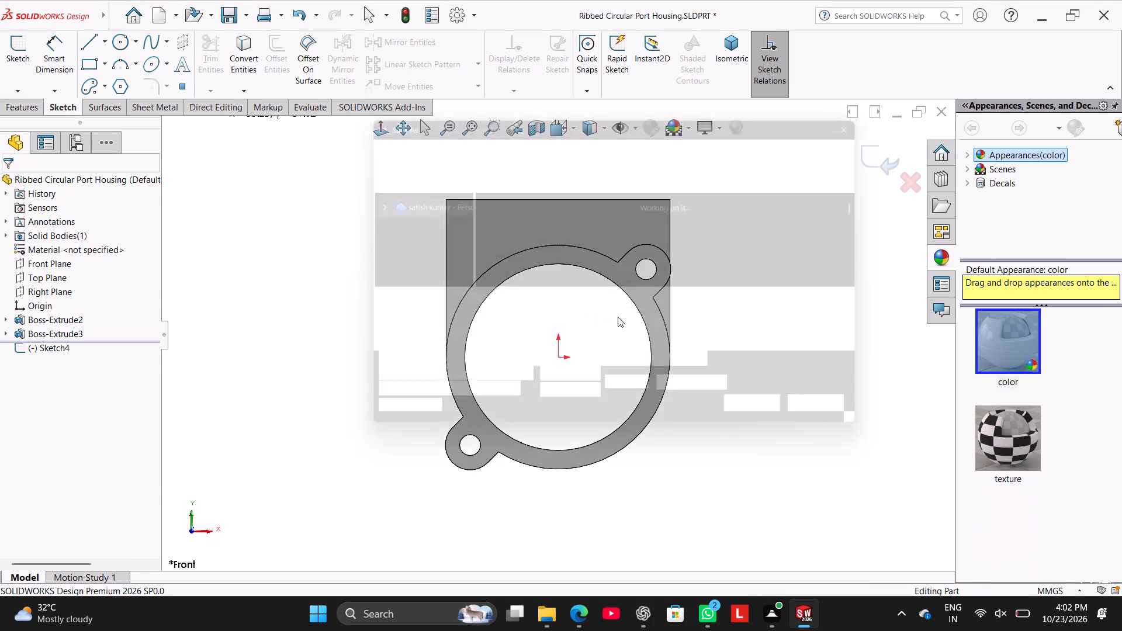
pyautogui.click(775, 424)
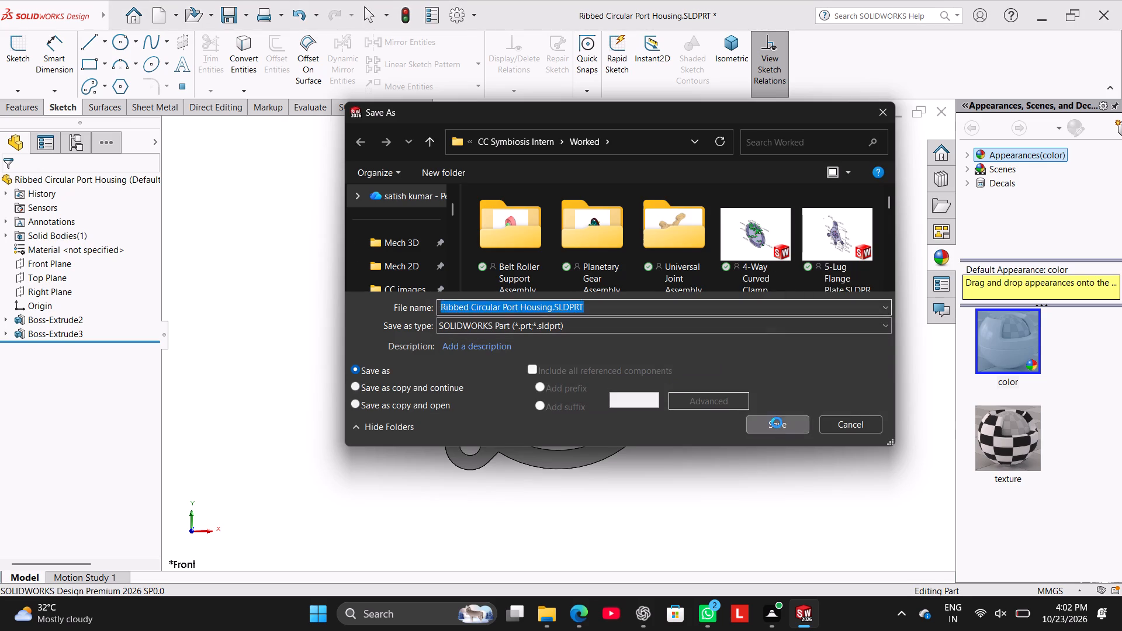
pyautogui.click(611, 309)
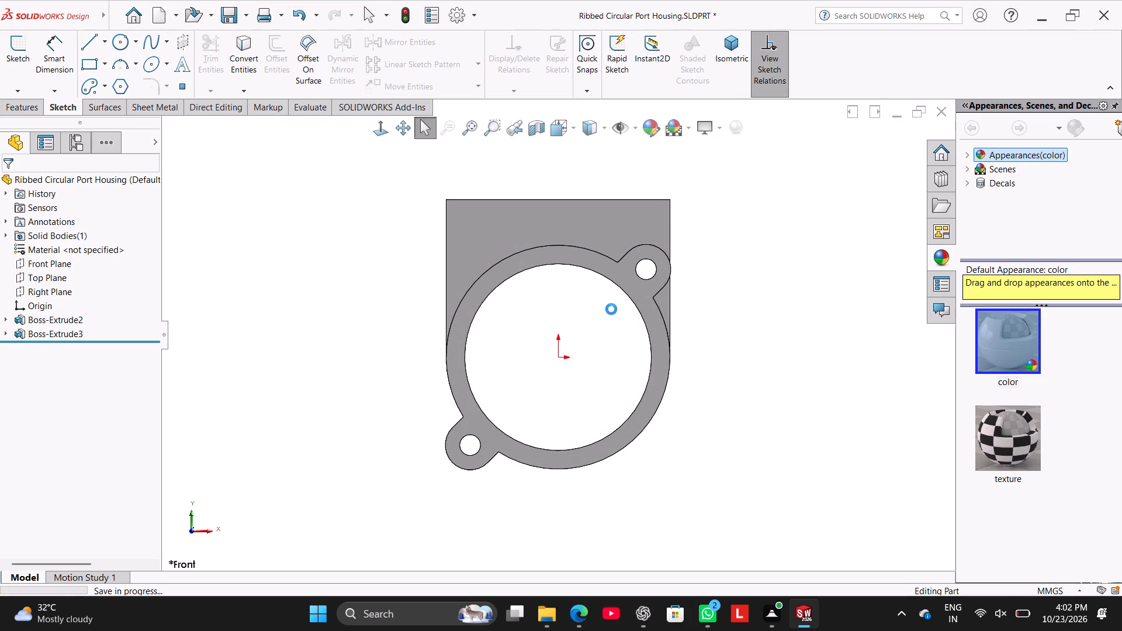
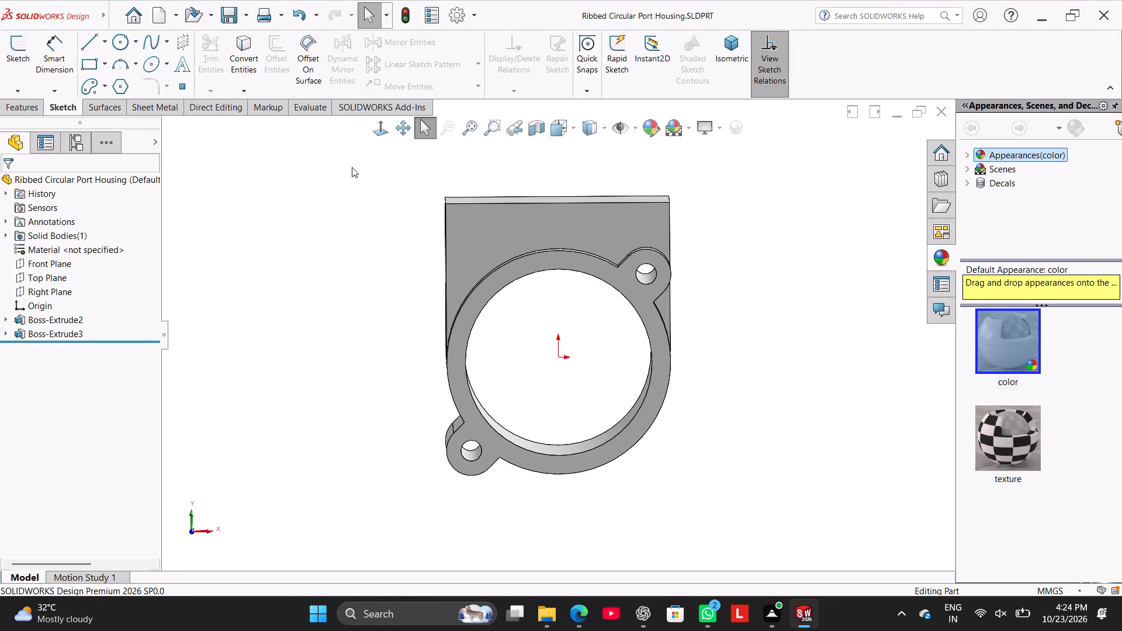
# Orient the housing to a straight-on front view.
pyautogui.click(381, 136)
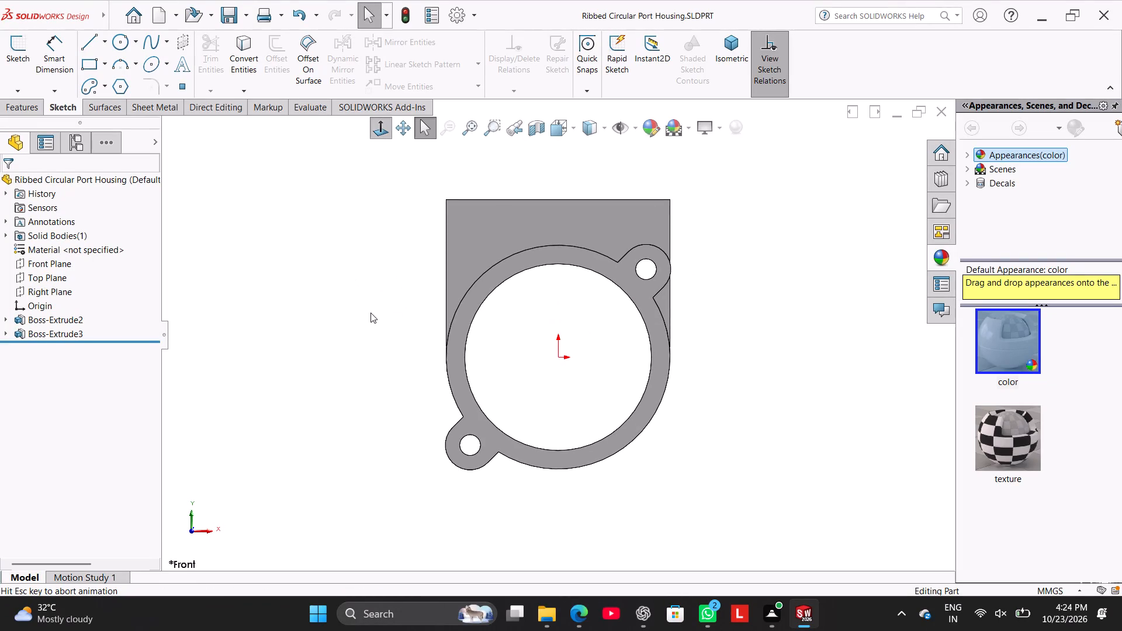
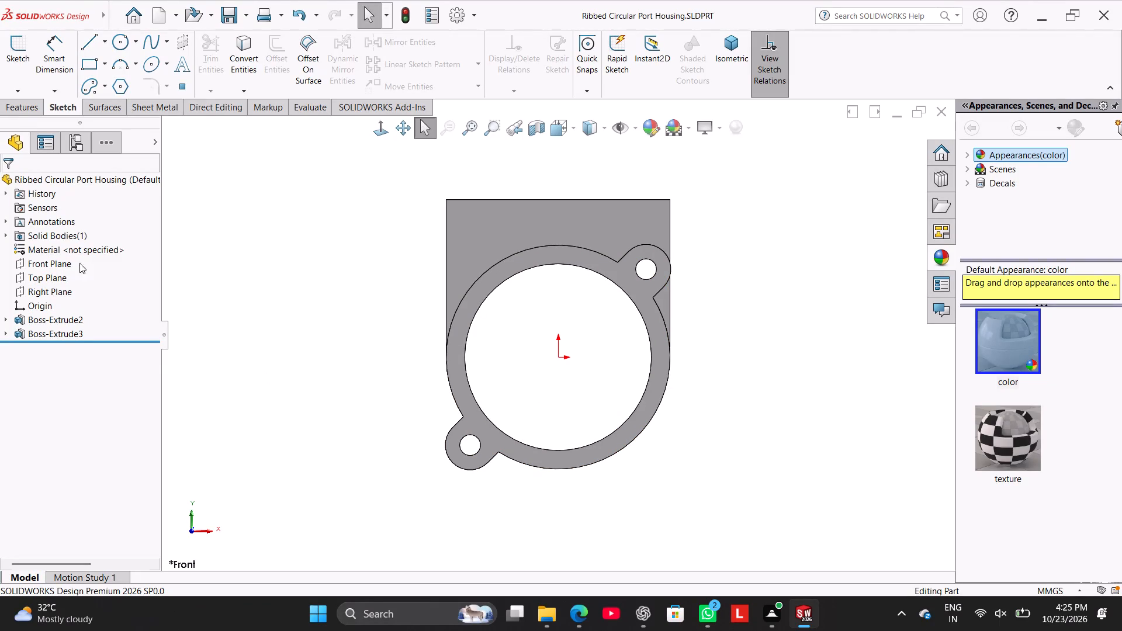
# Start a sketch on the Front Plane and convert the ring's lower outer arc between the two lugs into it.
pyautogui.moveTo(95, 64); pyautogui.dragTo(97, 78)
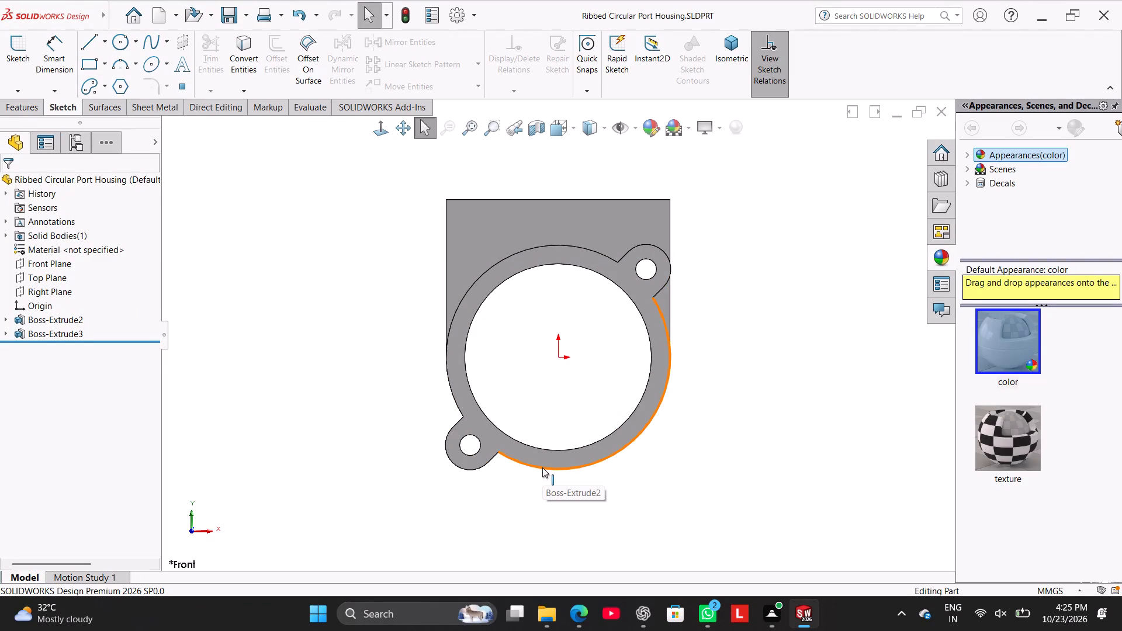
pyautogui.moveTo(252, 46); pyautogui.dragTo(252, 54)
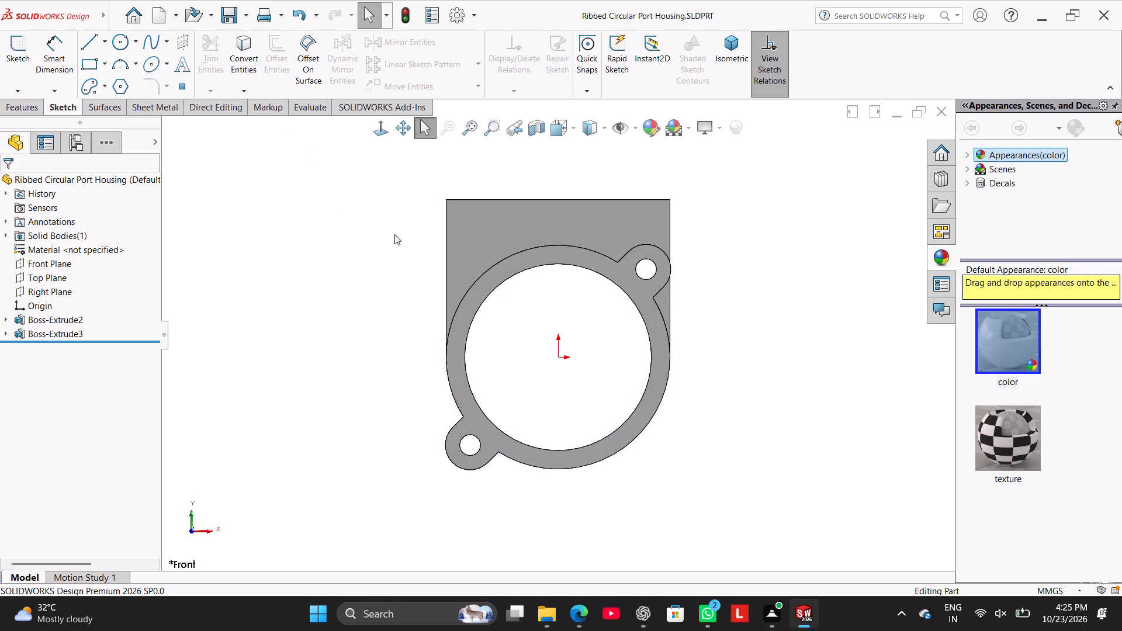
pyautogui.click(587, 467)
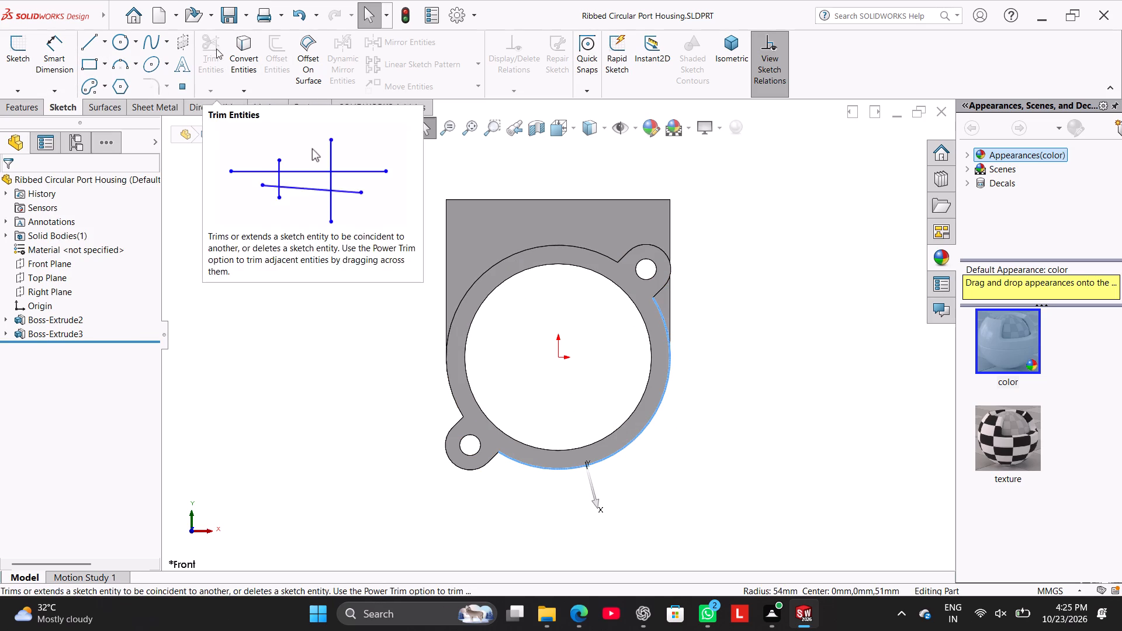
pyautogui.click(242, 48)
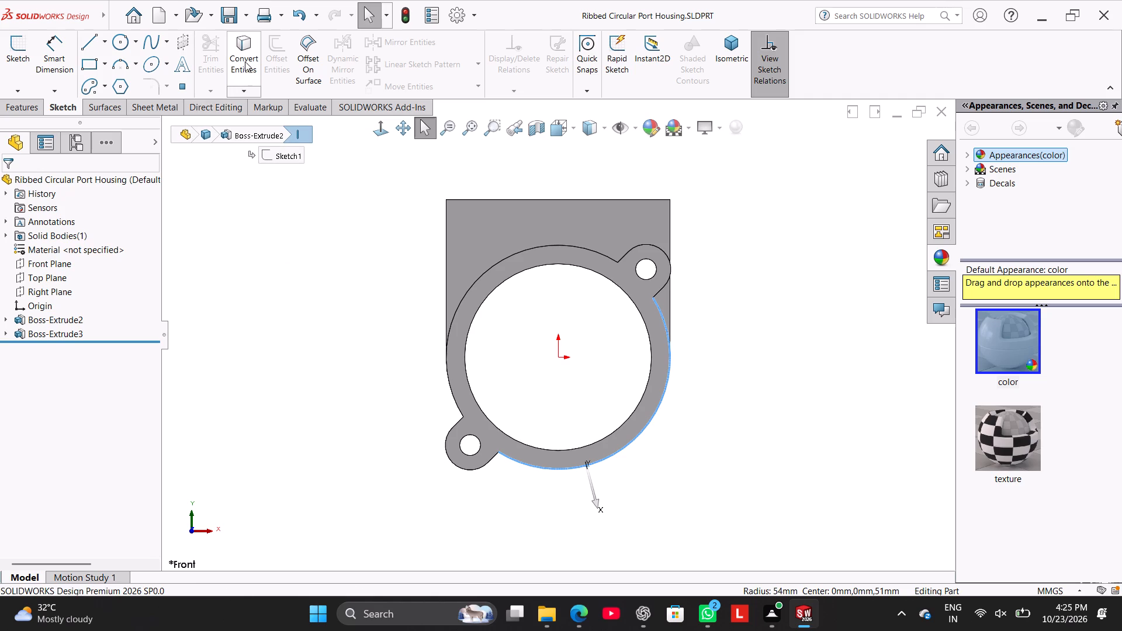
pyautogui.click(247, 59)
pyautogui.click(261, 252)
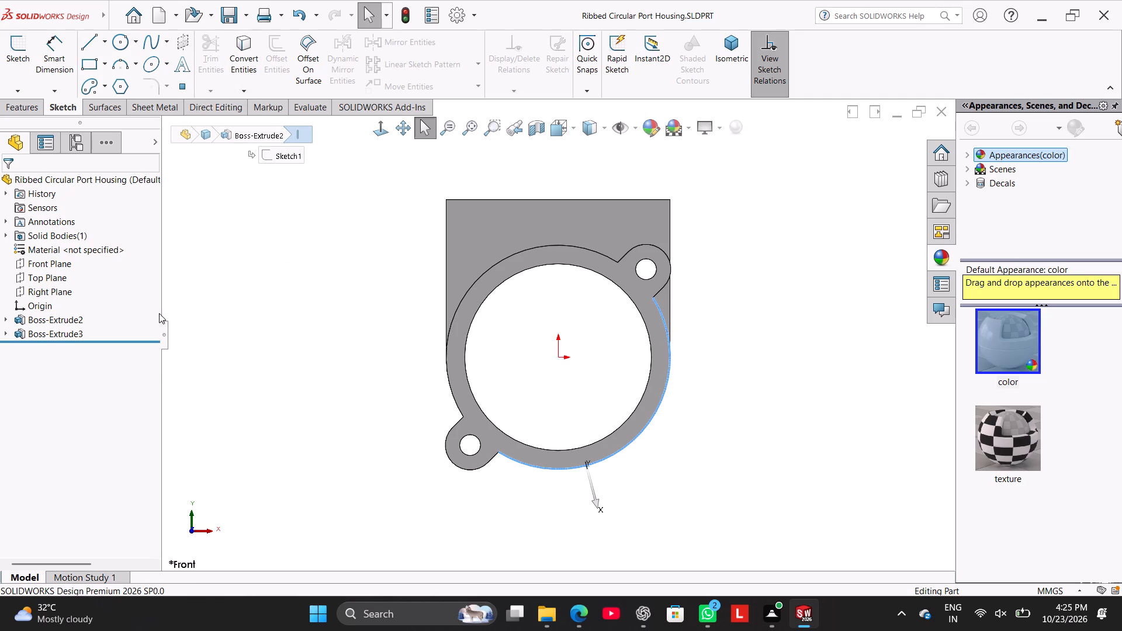
pyautogui.click(61, 260)
pyautogui.click(79, 241)
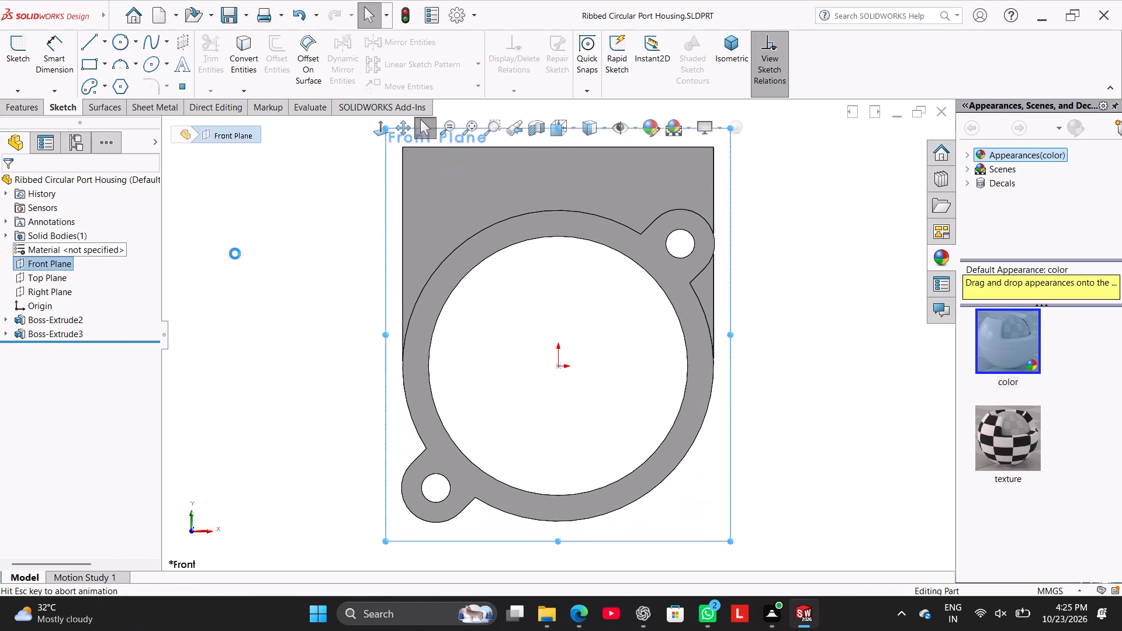
pyautogui.click(241, 254)
pyautogui.click(238, 63)
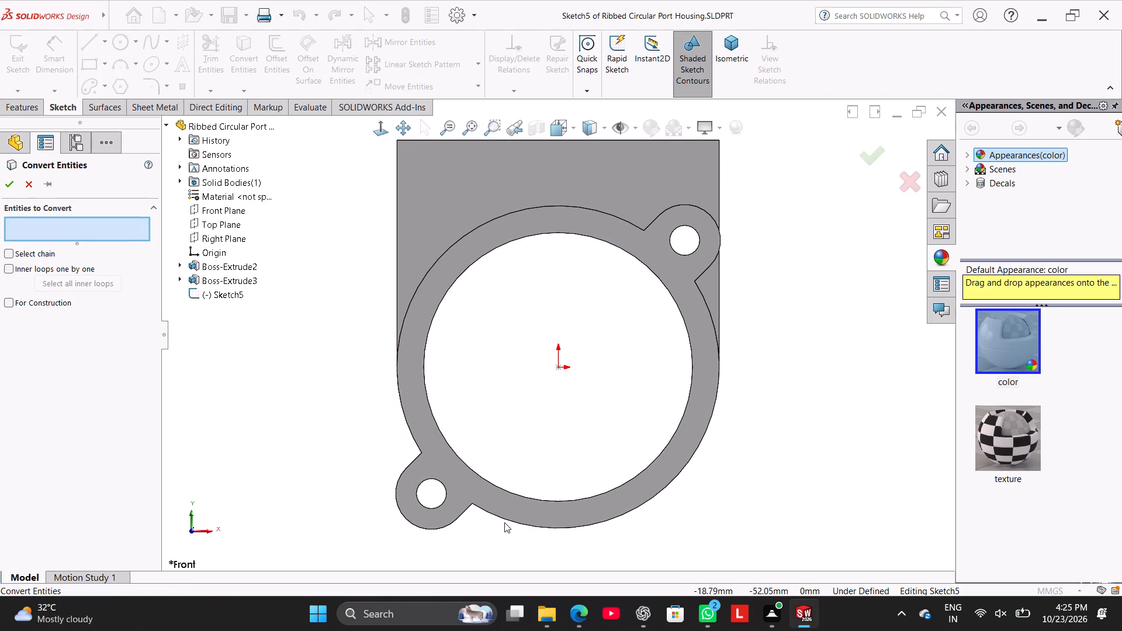
pyautogui.click(512, 522)
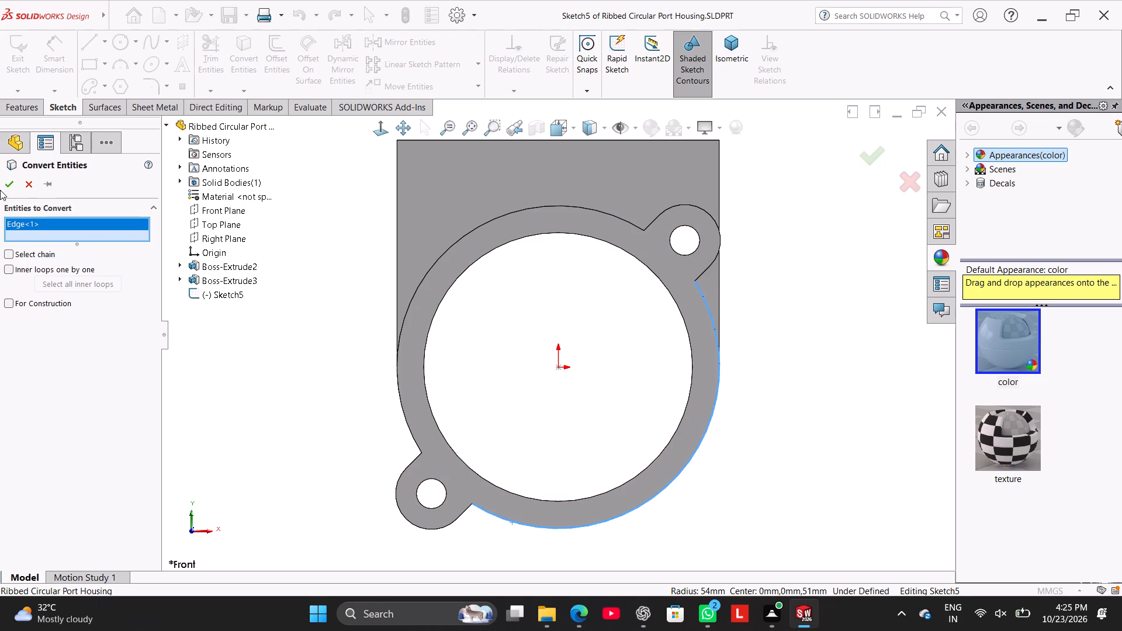
pyautogui.click(11, 186)
# Sketch a corner rectangle about 23 mm by 13 mm directly below the ring, starting on the converted arc.
pyautogui.scroll(2, 494, 452)
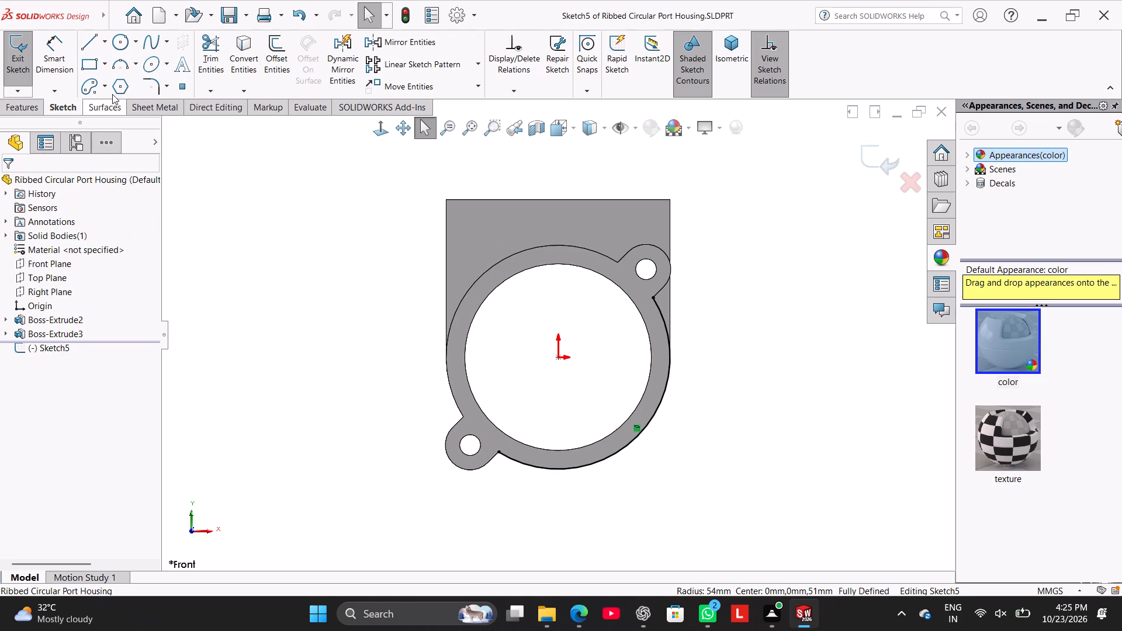
pyautogui.click(93, 64)
pyautogui.scroll(-1, 619, 450)
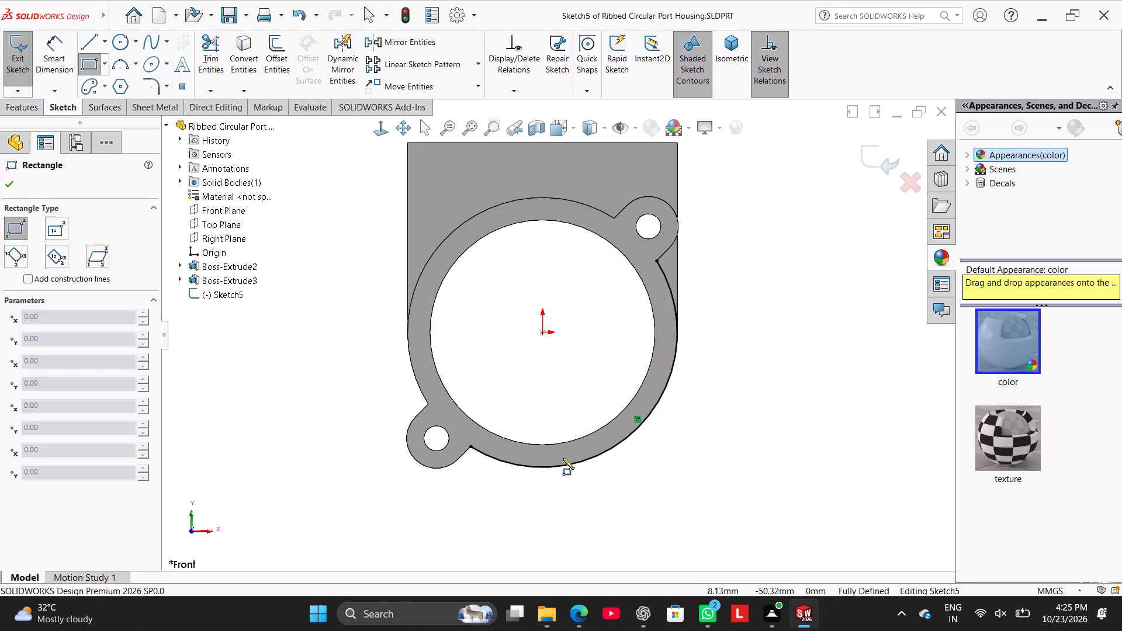
pyautogui.click(529, 467)
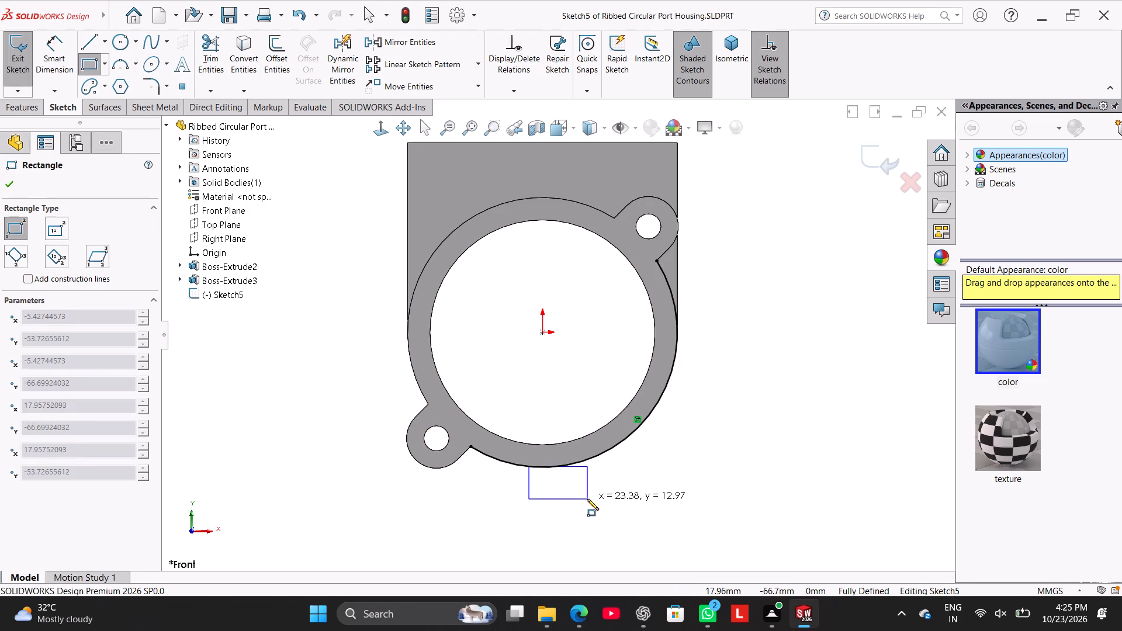
pyautogui.click(587, 499)
pyautogui.rightClick(624, 487)
pyautogui.click(640, 500)
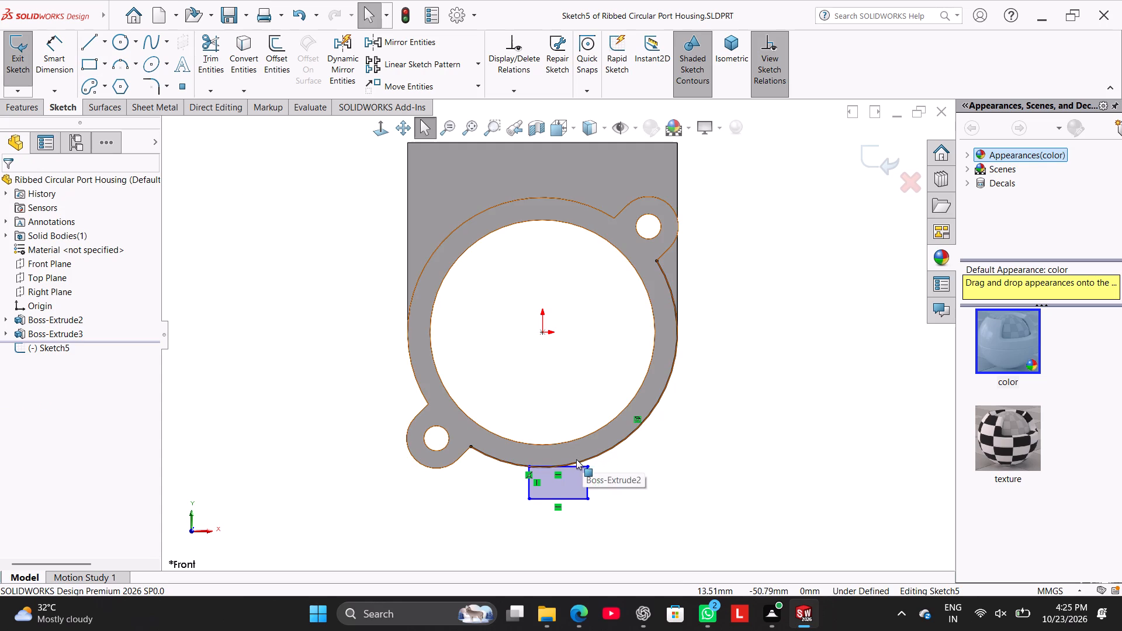
# Align the midpoint of the small rectangle's bottom edge vertically with the origin and widen the rectangle to about 41 mm.
pyautogui.scroll(-1, 580, 512)
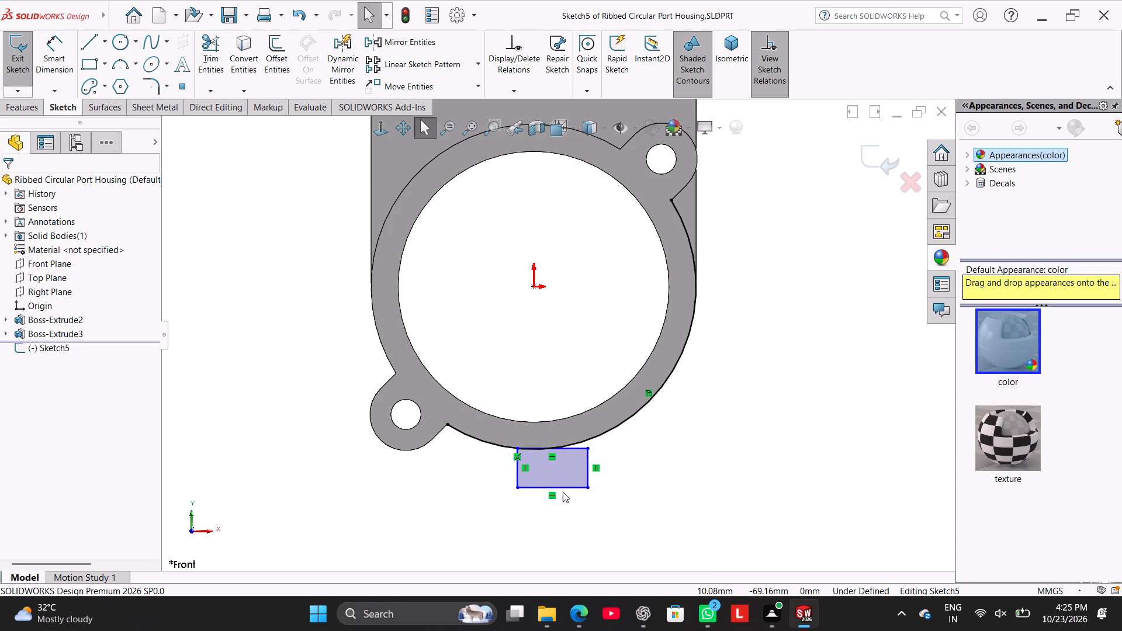
pyautogui.scroll(-2, 563, 476)
pyautogui.scroll(2, 534, 321)
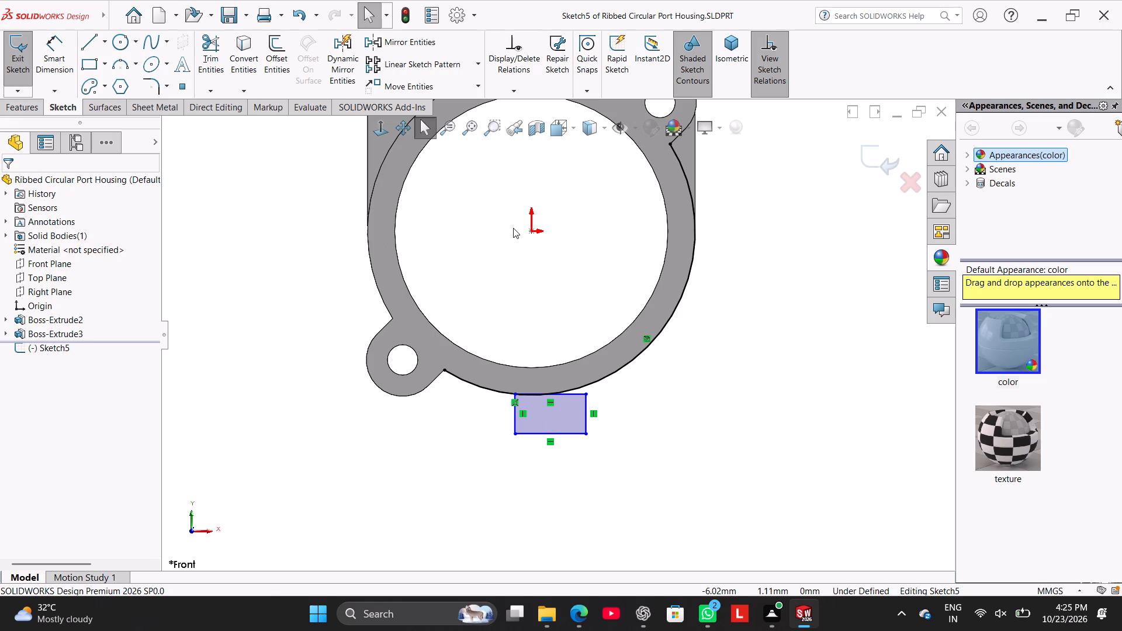
pyautogui.keyDown('shift'); pyautogui.click(531, 231); pyautogui.keyUp('shift')
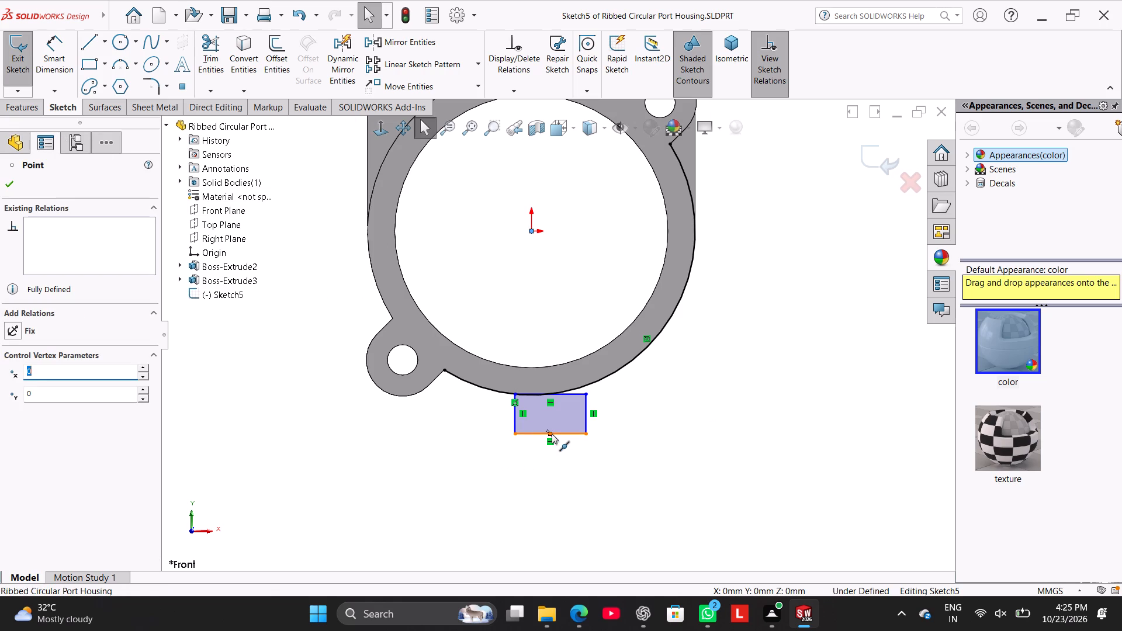
pyautogui.keyDown('shift'); pyautogui.click(552, 434); pyautogui.keyUp('shift')
pyautogui.click(44, 410)
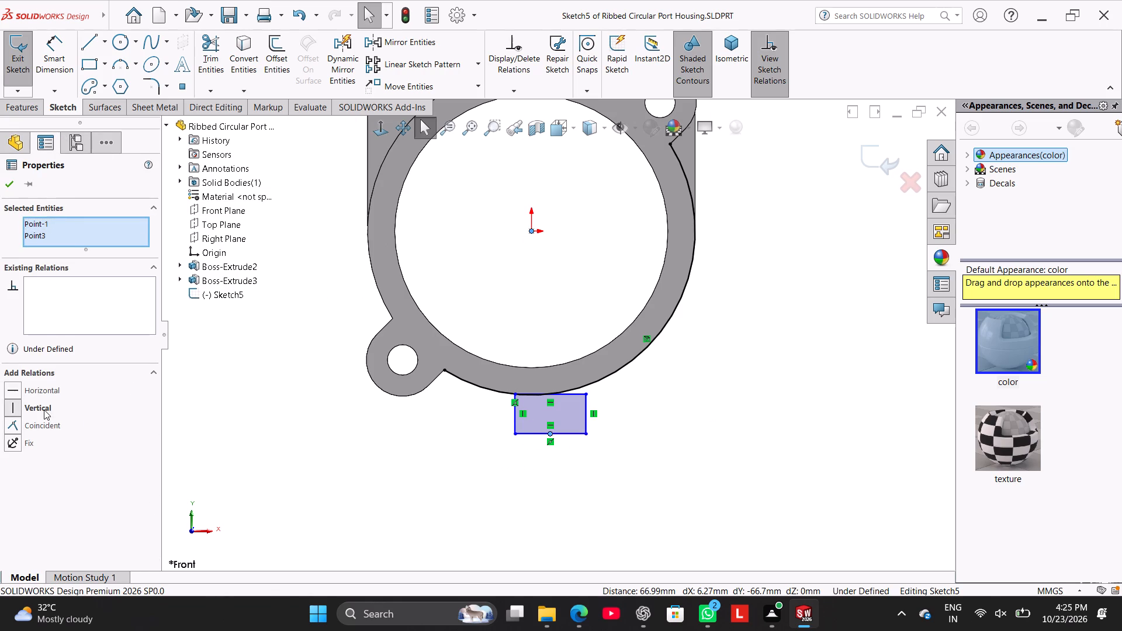
pyautogui.click(266, 443)
pyautogui.moveTo(549, 410); pyautogui.dragTo(593, 415)
pyautogui.click(372, 457)
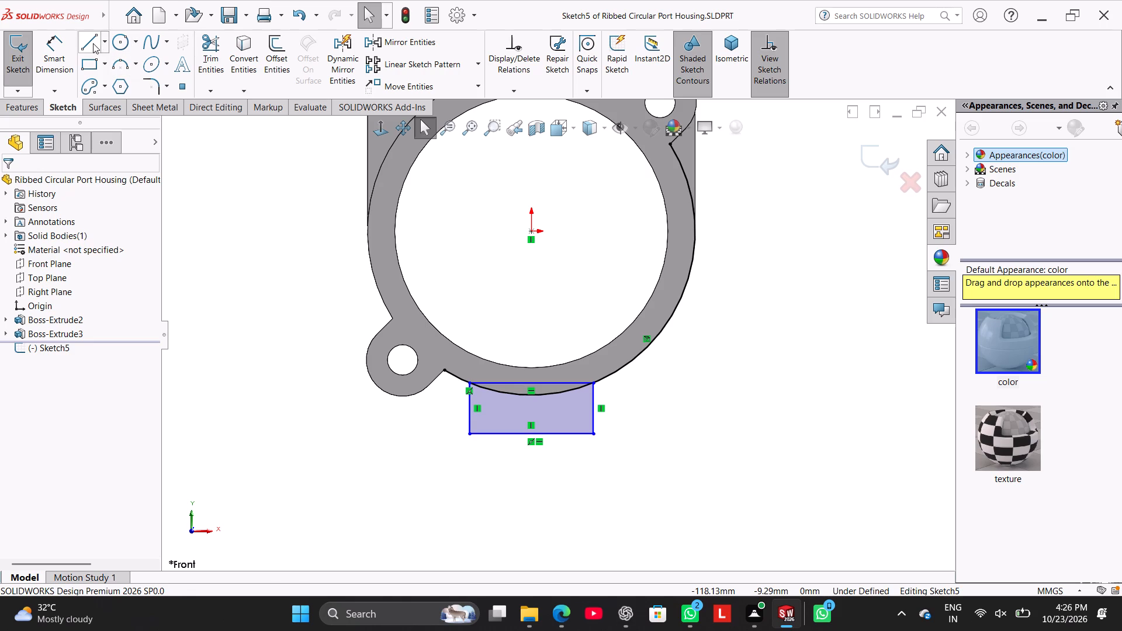
# Dimension the small rectangle's bottom edge and set its width to 25 mm.
pyautogui.click(60, 53)
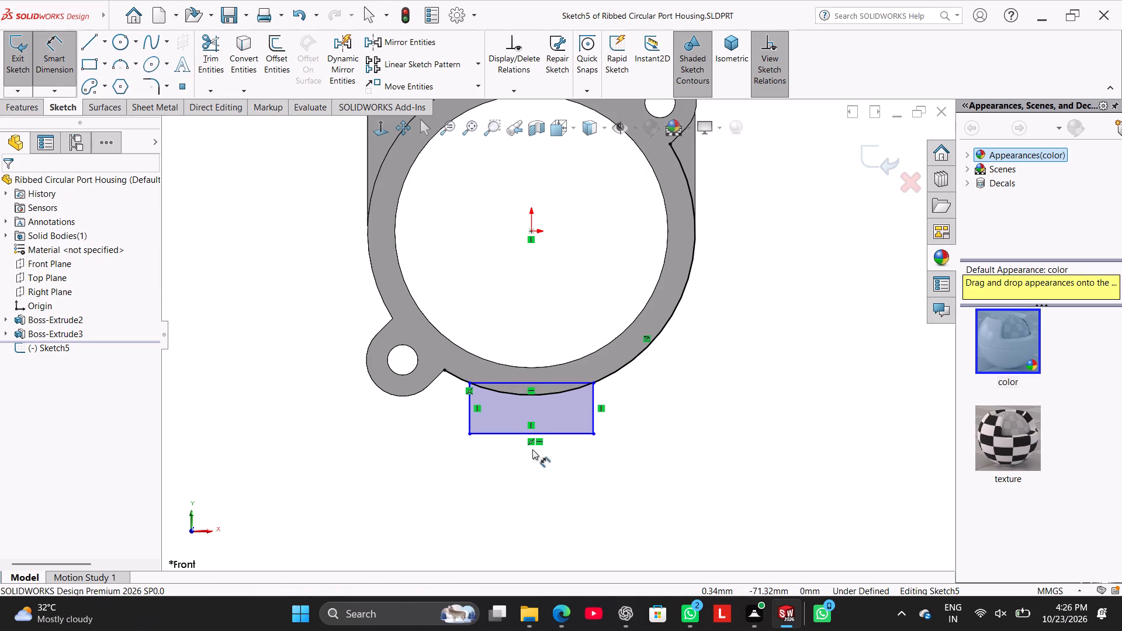
pyautogui.click(531, 435)
pyautogui.click(531, 332)
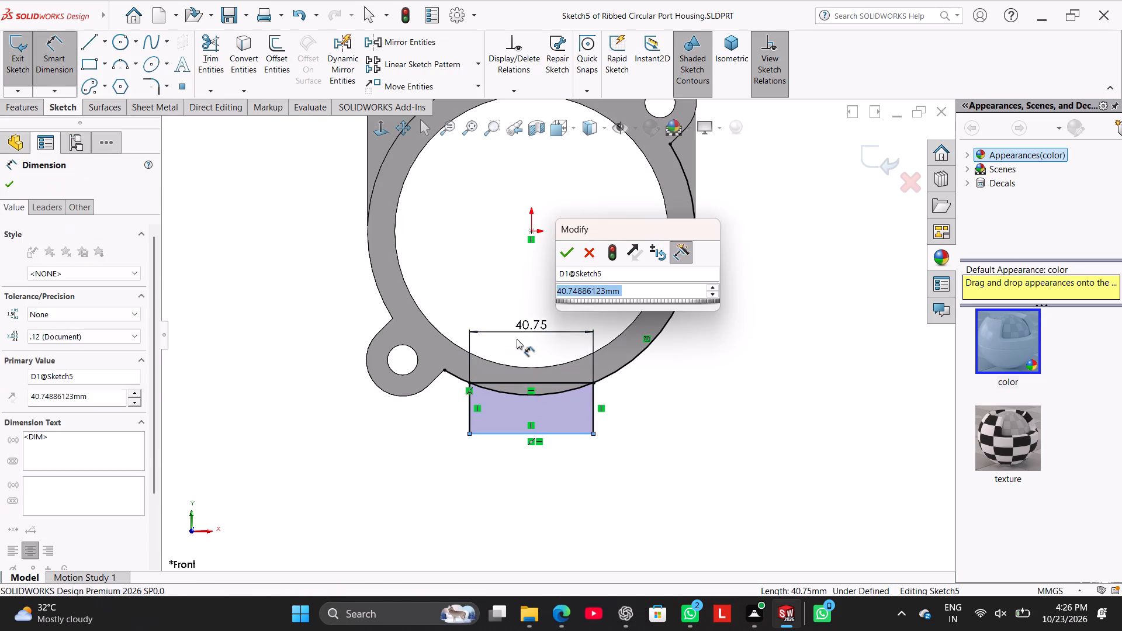
pyautogui.write('25')
pyautogui.press('Return')
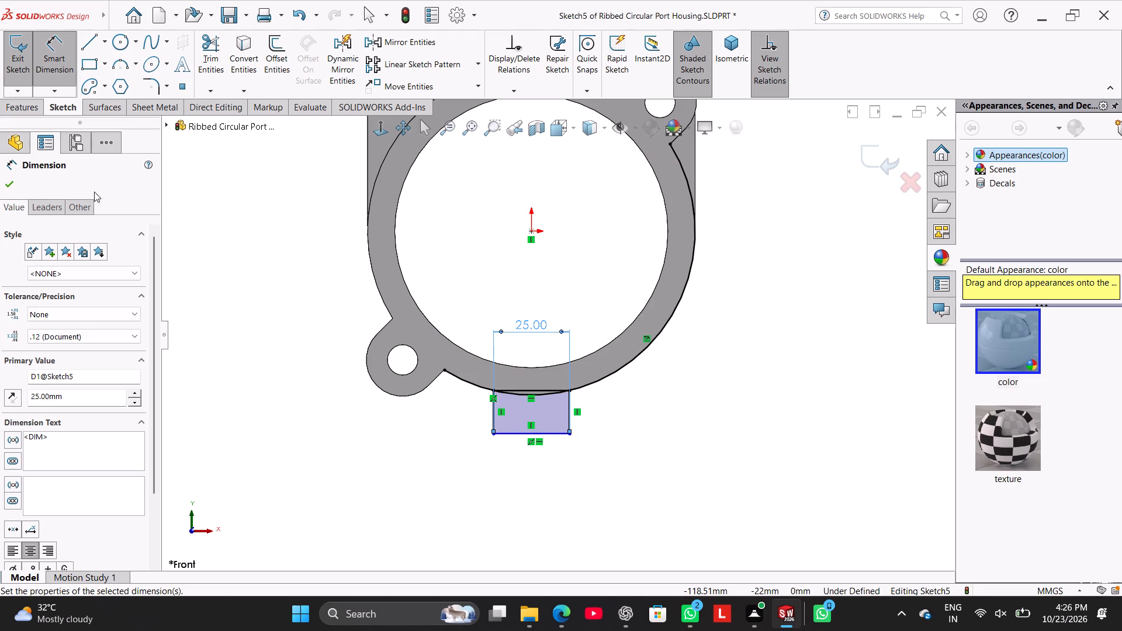
# Sketch a wide corner rectangle about 139 mm long beneath the stem rectangle, with its top edge level with the stem's bottom.
pyautogui.click(88, 64)
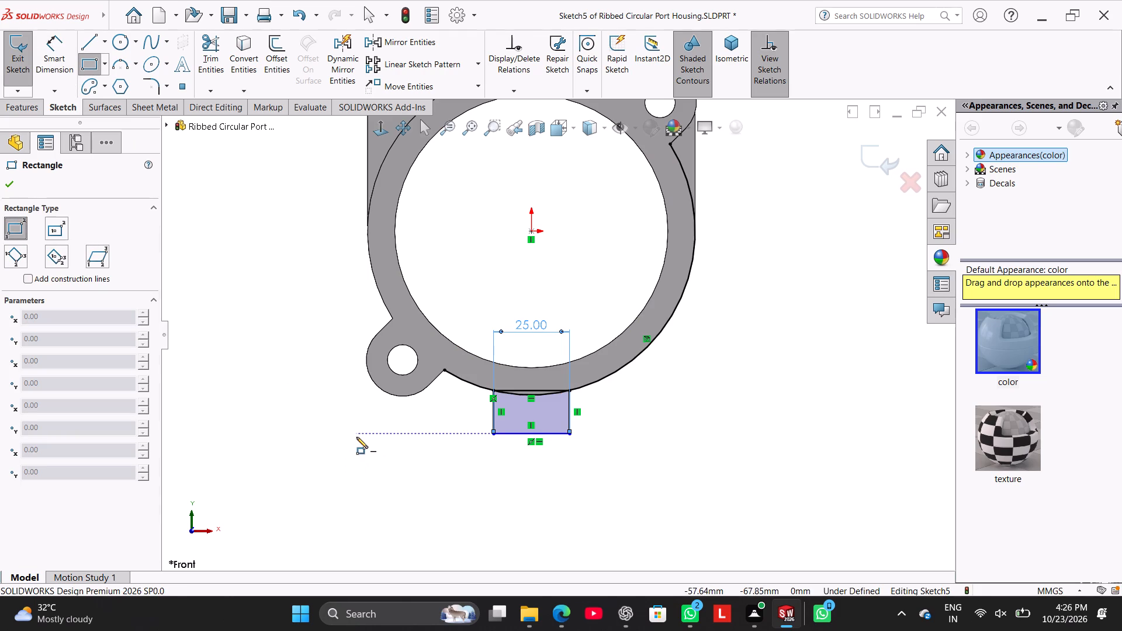
pyautogui.click(361, 435)
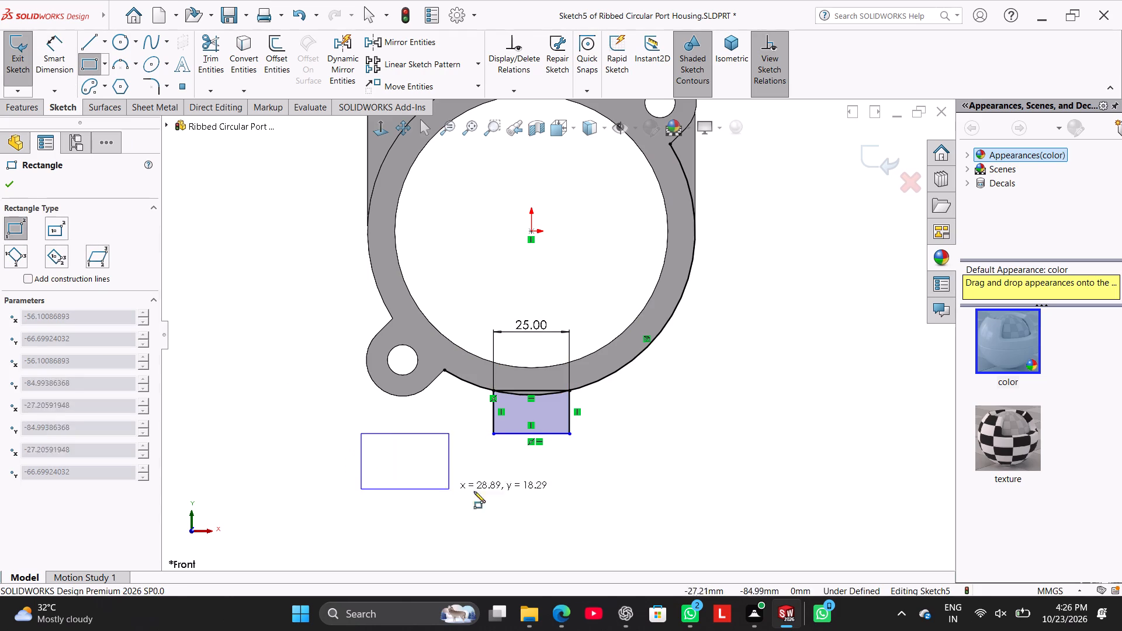
pyautogui.click(781, 495)
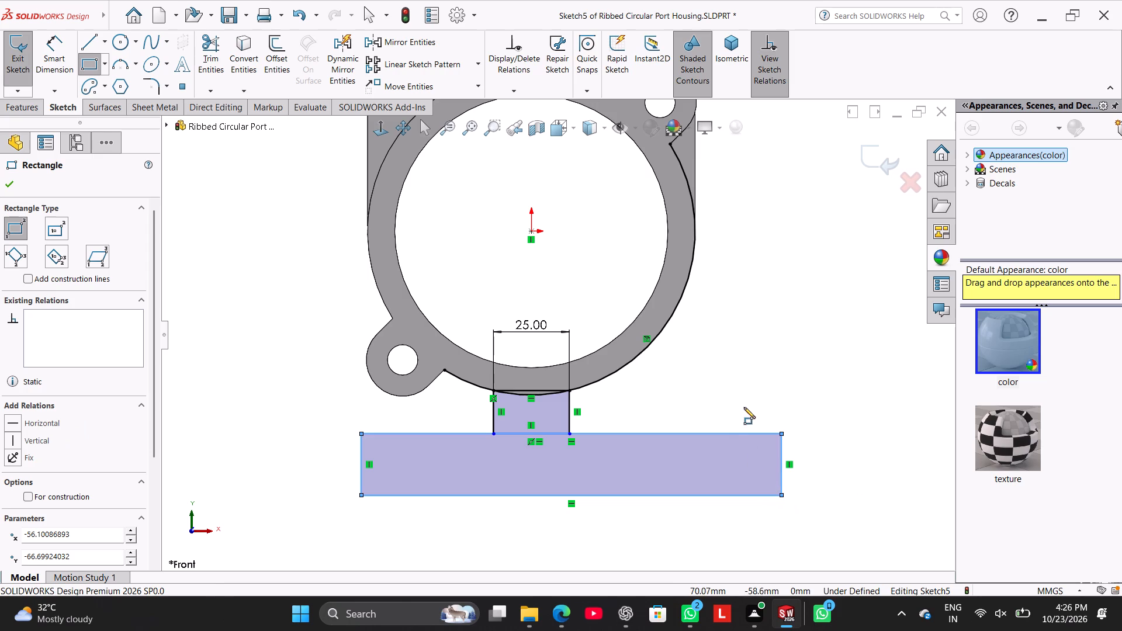
pyautogui.rightClick(745, 394)
pyautogui.click(770, 400)
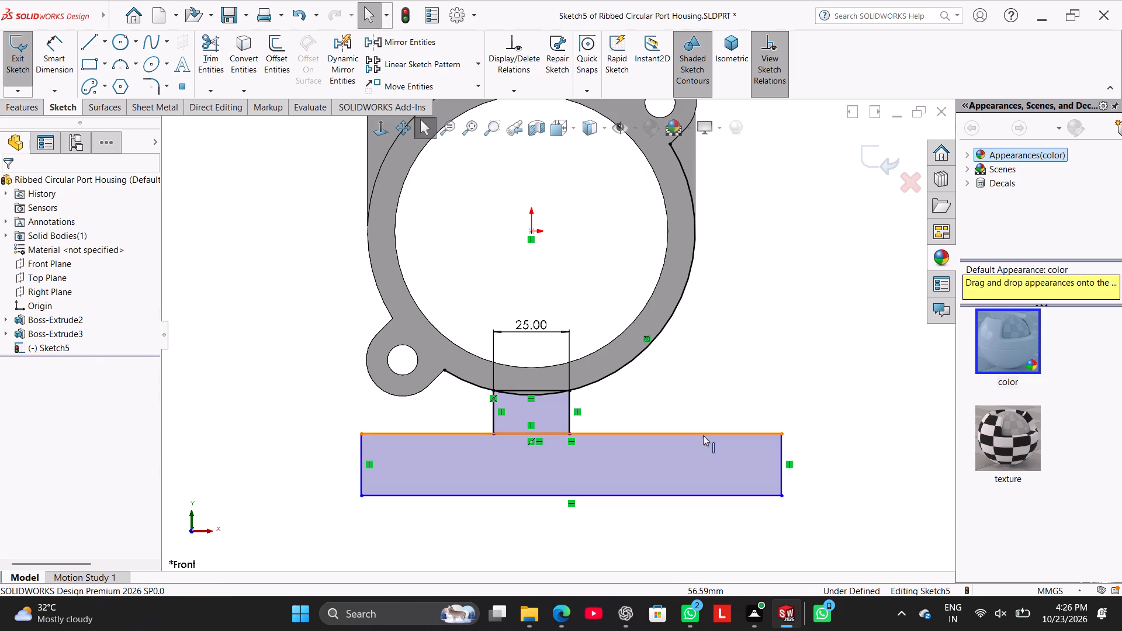
# Lower the wide rectangle's top edge to about 9 mm below the stem rectangle and trim away the stem's bottom line.
pyautogui.moveTo(703, 435); pyautogui.dragTo(705, 460)
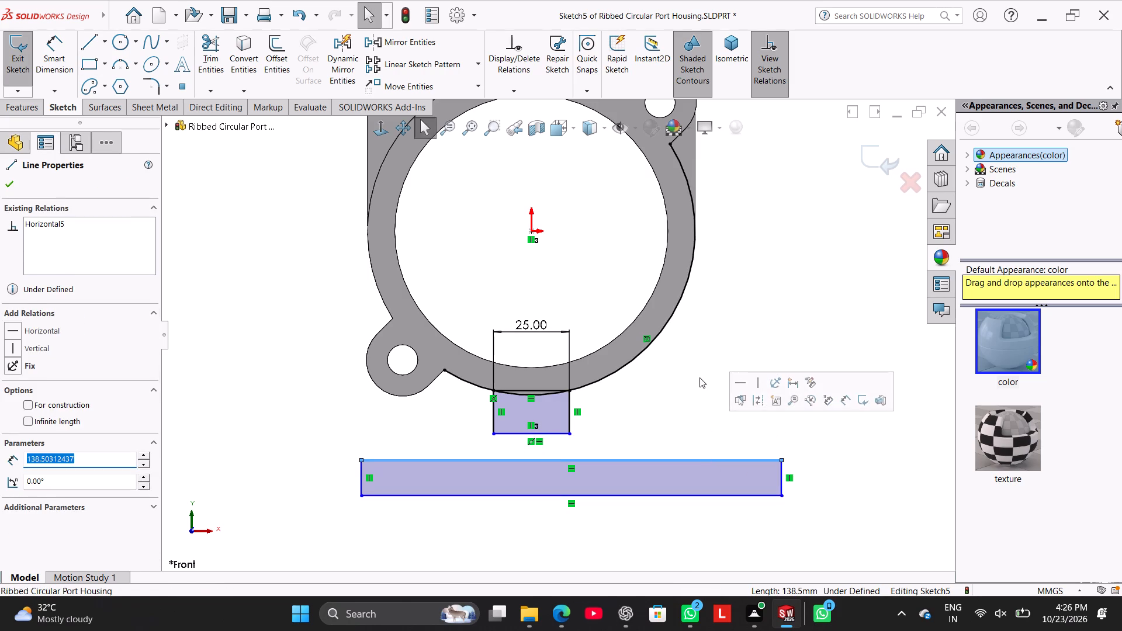
pyautogui.click(699, 377)
pyautogui.click(206, 51)
pyautogui.scroll(-3, 467, 407)
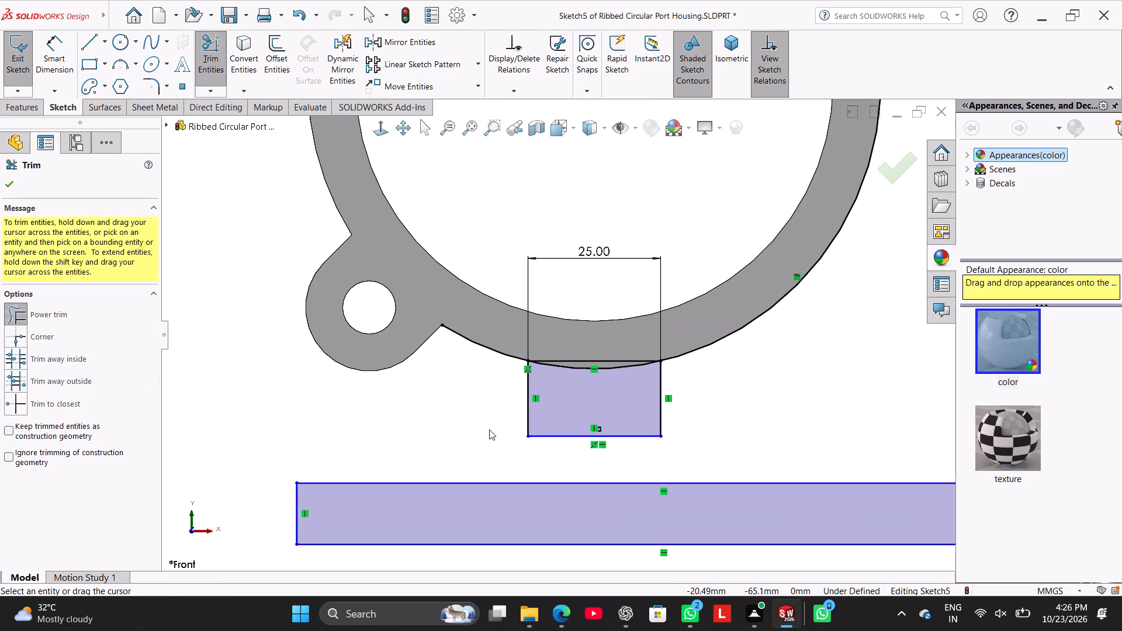
pyautogui.moveTo(548, 459); pyautogui.dragTo(548, 422)
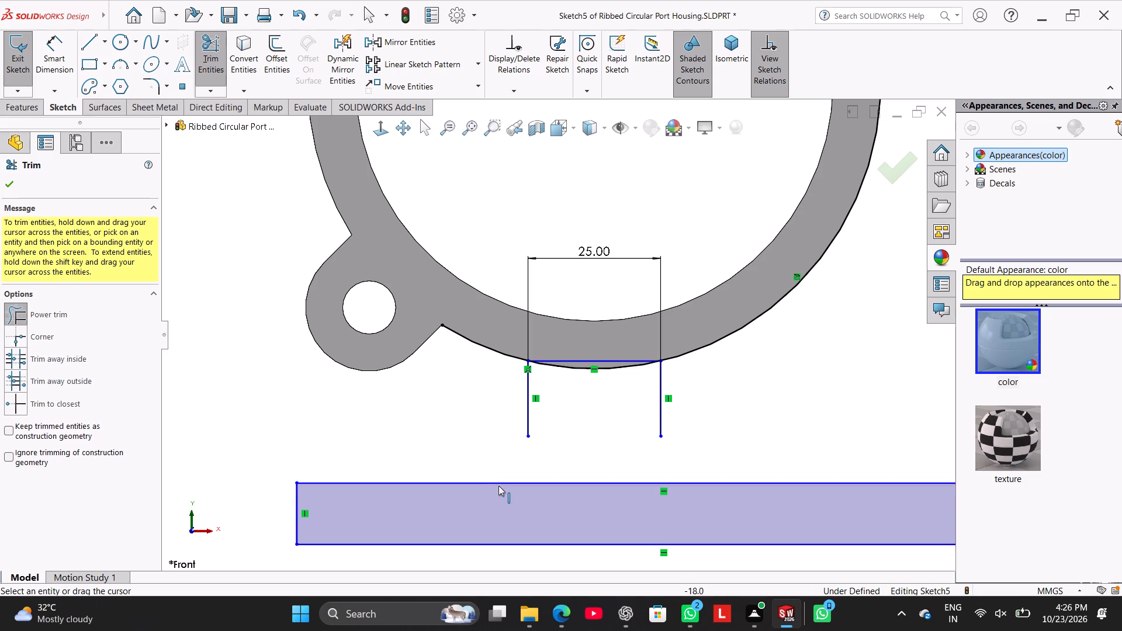
pyautogui.click(12, 185)
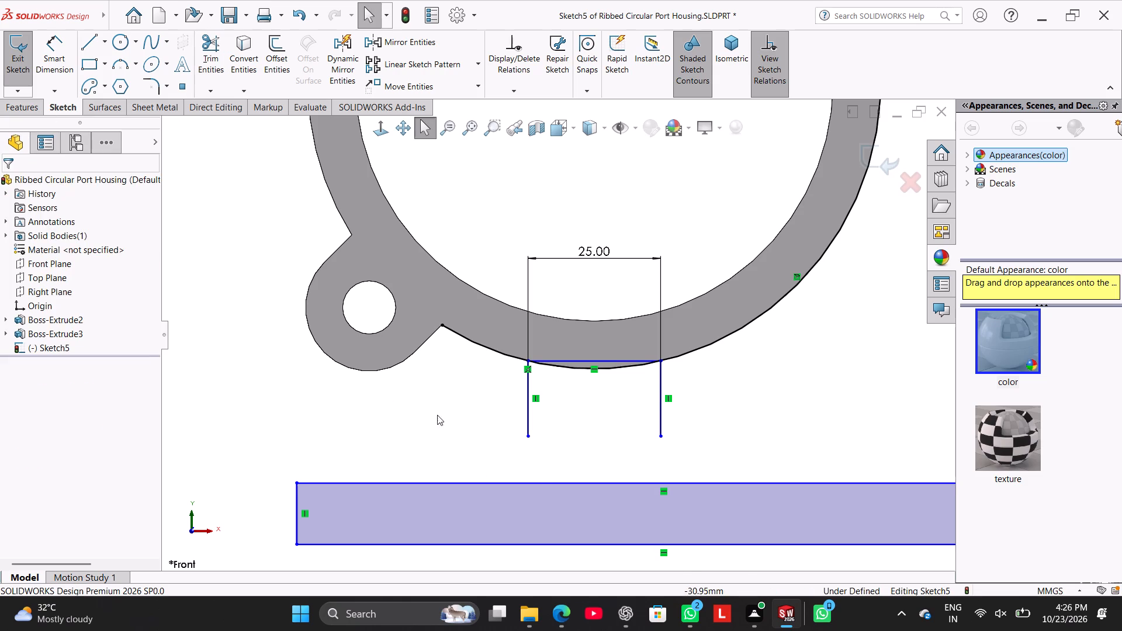
# Make the lower endpoint of the stem's left side coincident with the wide rectangle's top edge.
pyautogui.keyDown('ctrl'); pyautogui.click(539, 481); pyautogui.keyUp('ctrl')
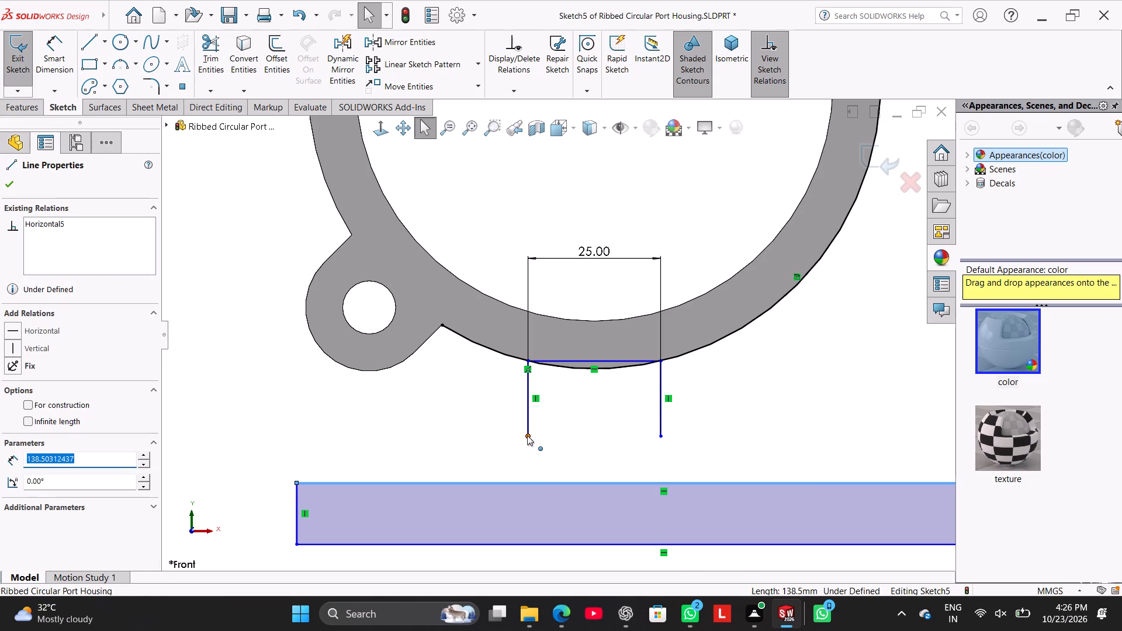
pyautogui.keyDown('ctrl'); pyautogui.click(527, 435); pyautogui.keyUp('ctrl')
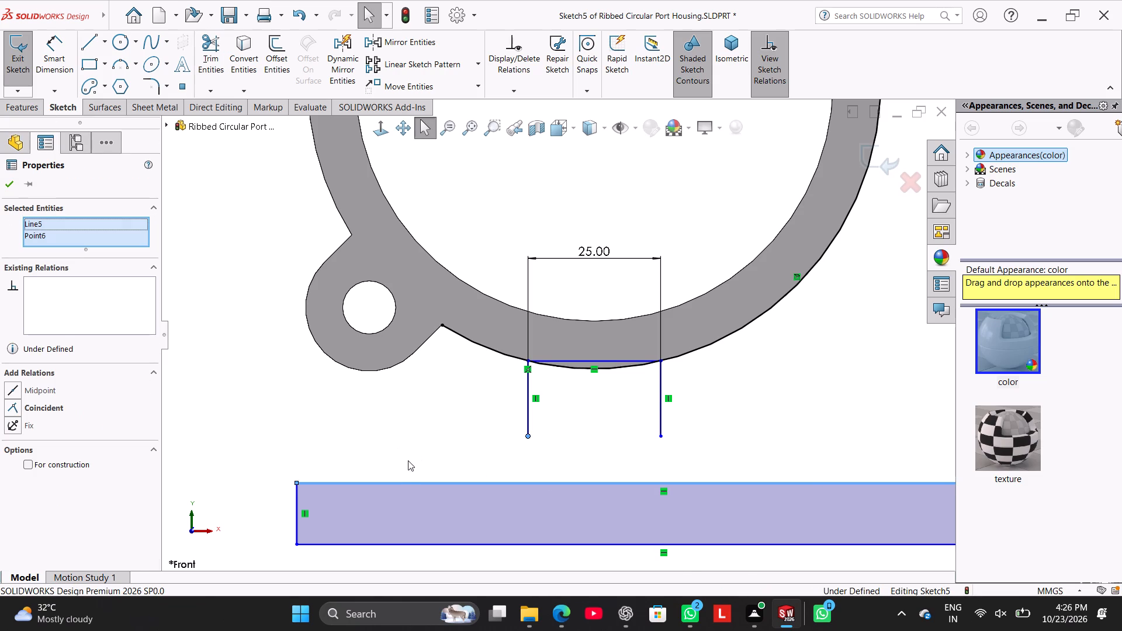
pyautogui.click(41, 411)
pyautogui.click(237, 398)
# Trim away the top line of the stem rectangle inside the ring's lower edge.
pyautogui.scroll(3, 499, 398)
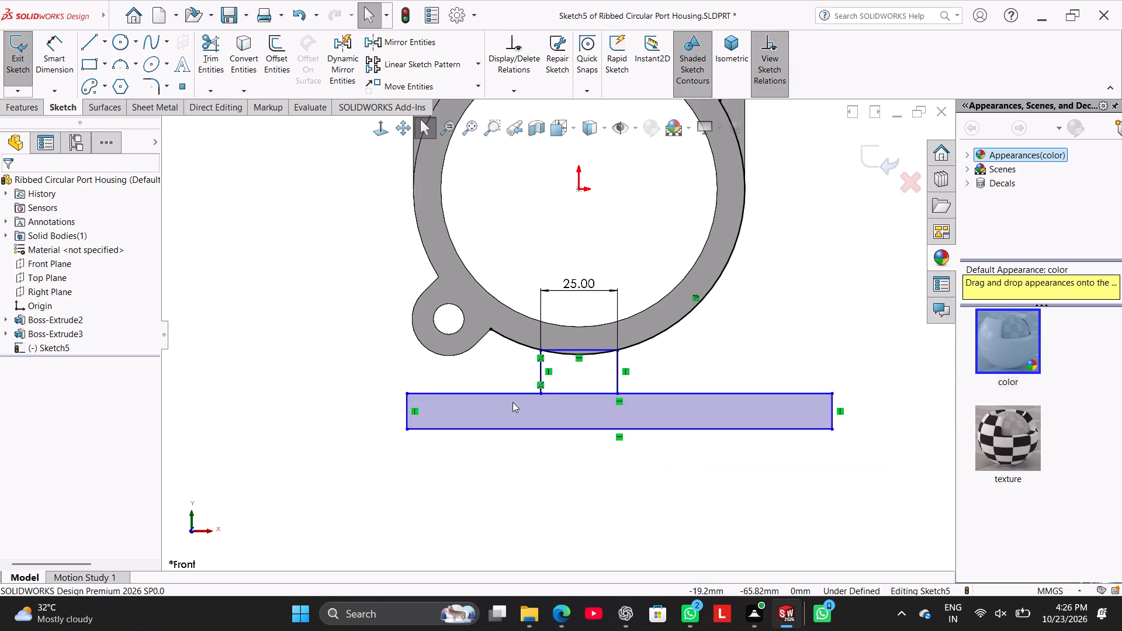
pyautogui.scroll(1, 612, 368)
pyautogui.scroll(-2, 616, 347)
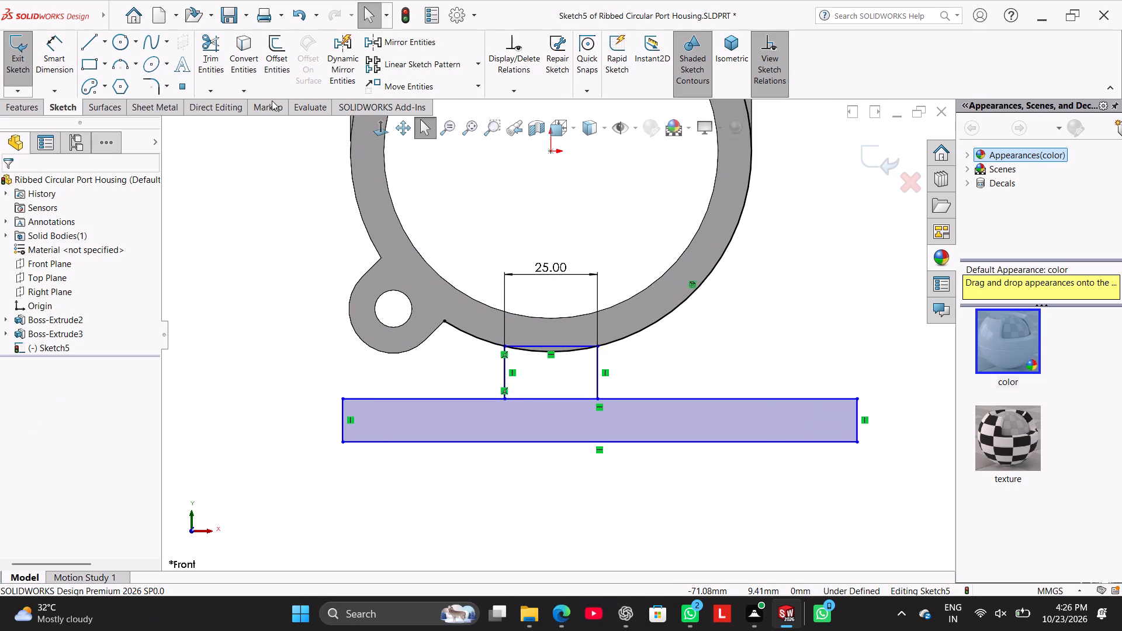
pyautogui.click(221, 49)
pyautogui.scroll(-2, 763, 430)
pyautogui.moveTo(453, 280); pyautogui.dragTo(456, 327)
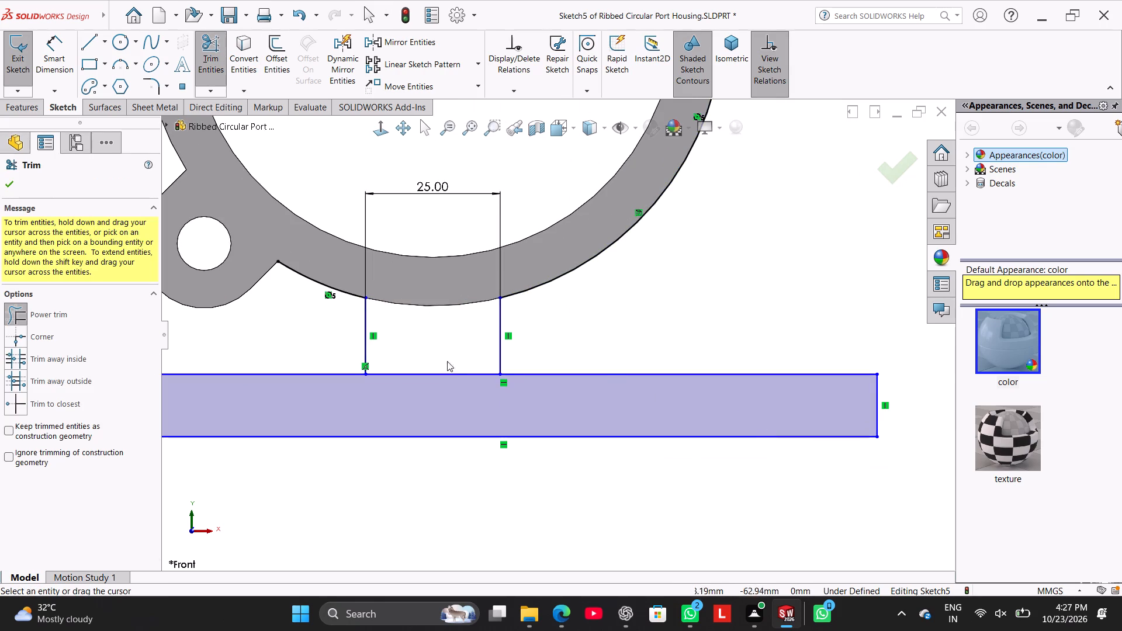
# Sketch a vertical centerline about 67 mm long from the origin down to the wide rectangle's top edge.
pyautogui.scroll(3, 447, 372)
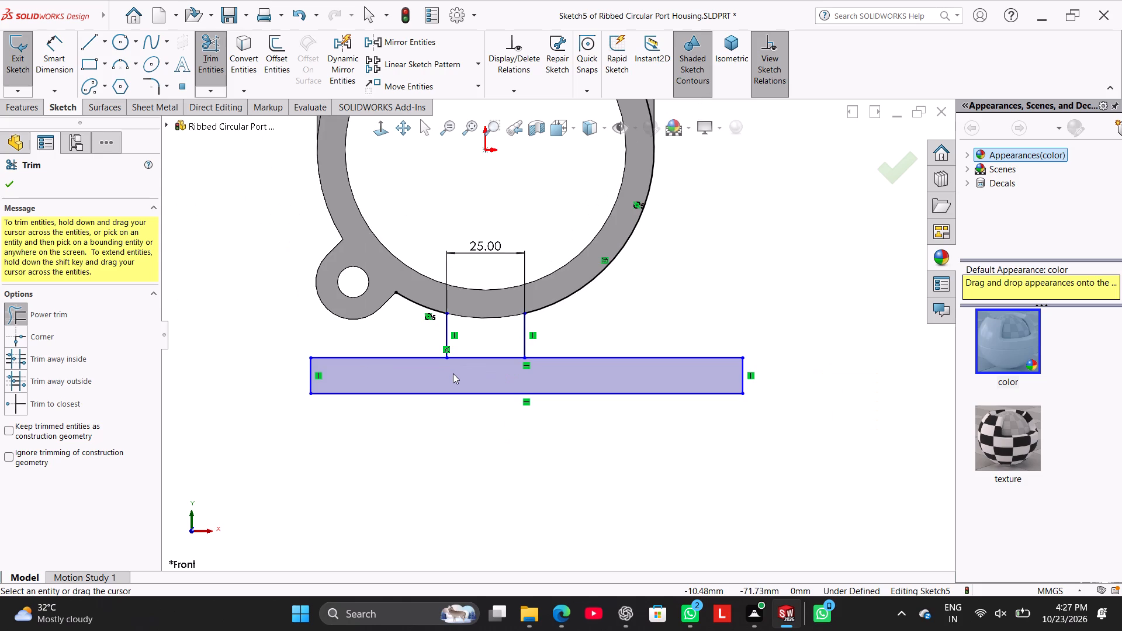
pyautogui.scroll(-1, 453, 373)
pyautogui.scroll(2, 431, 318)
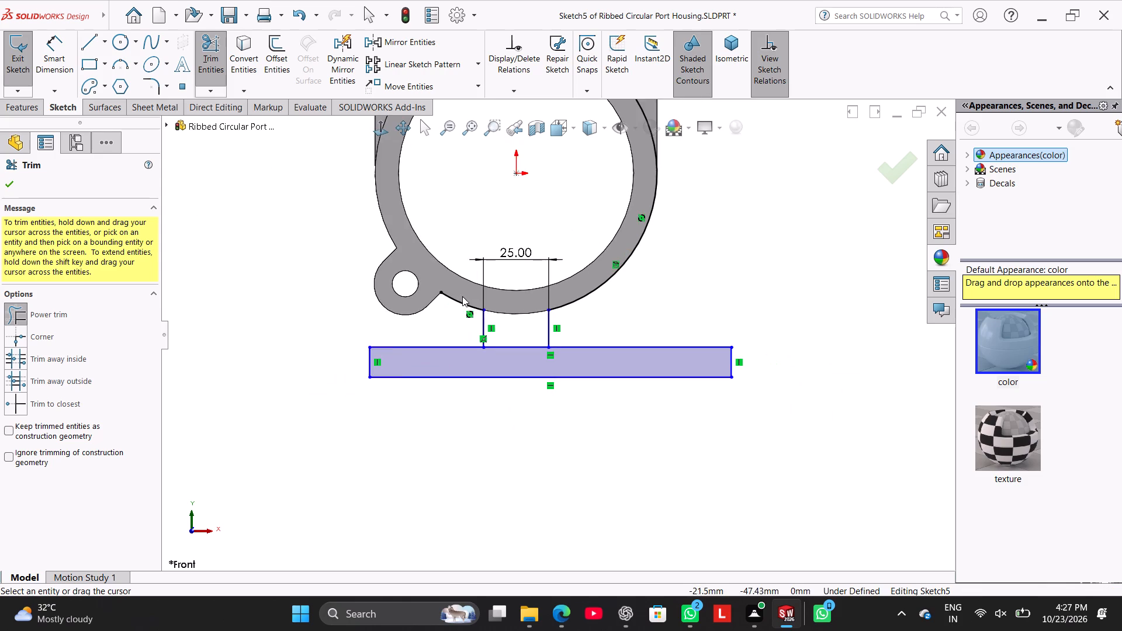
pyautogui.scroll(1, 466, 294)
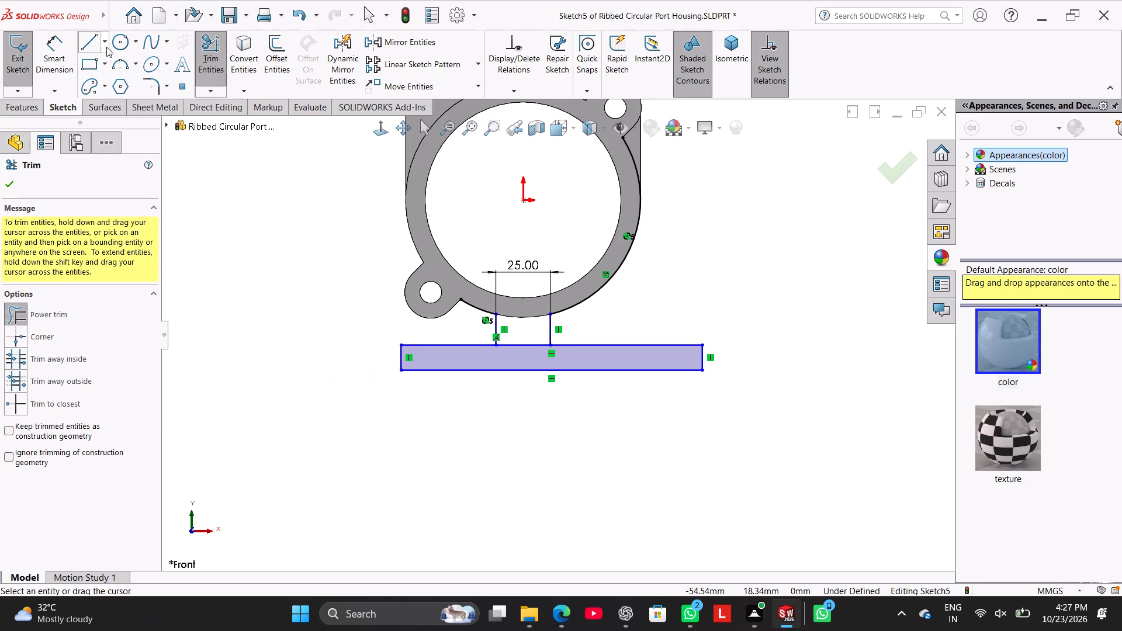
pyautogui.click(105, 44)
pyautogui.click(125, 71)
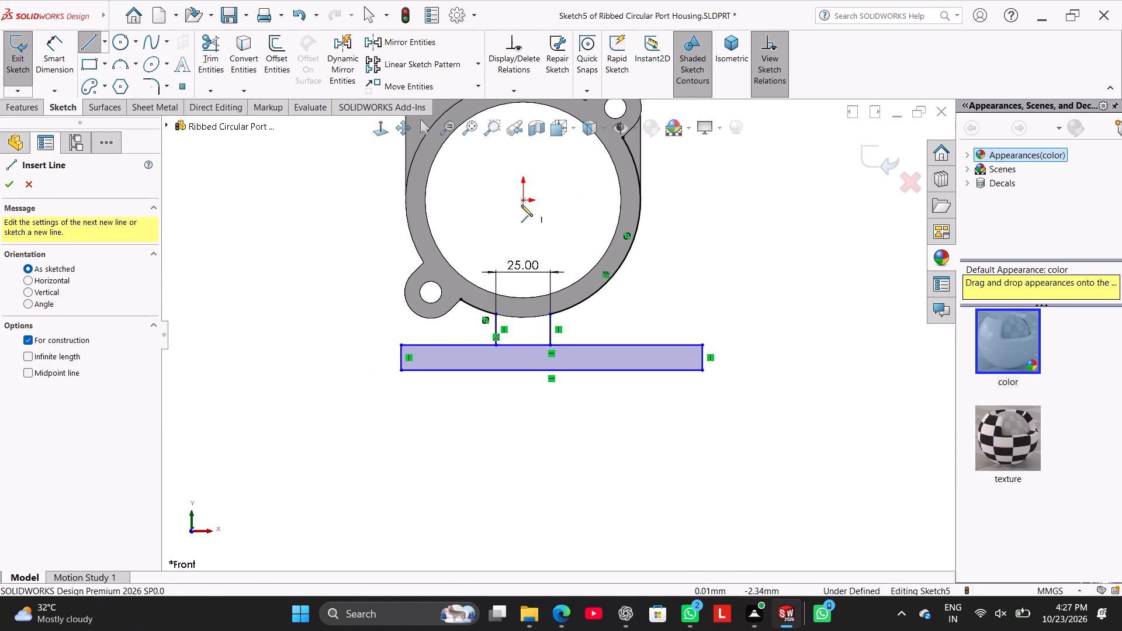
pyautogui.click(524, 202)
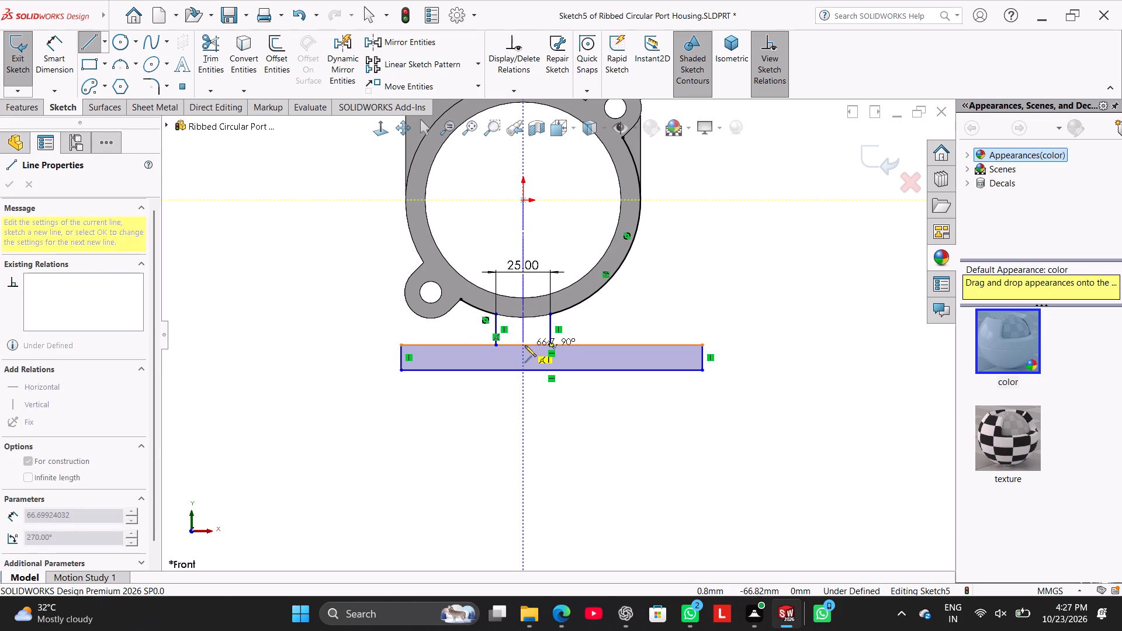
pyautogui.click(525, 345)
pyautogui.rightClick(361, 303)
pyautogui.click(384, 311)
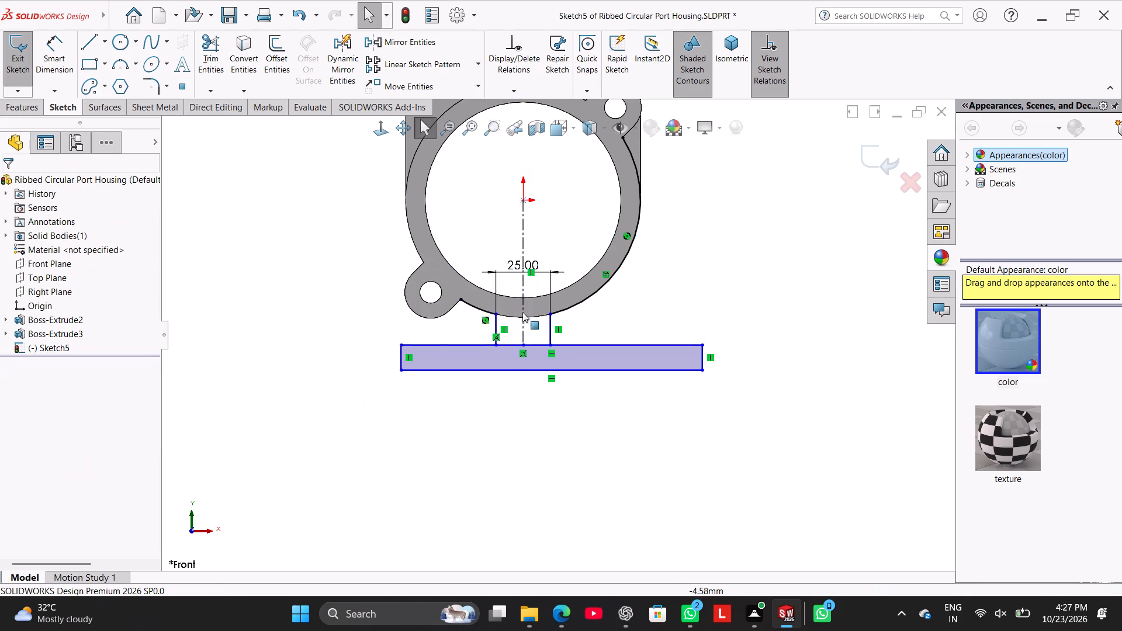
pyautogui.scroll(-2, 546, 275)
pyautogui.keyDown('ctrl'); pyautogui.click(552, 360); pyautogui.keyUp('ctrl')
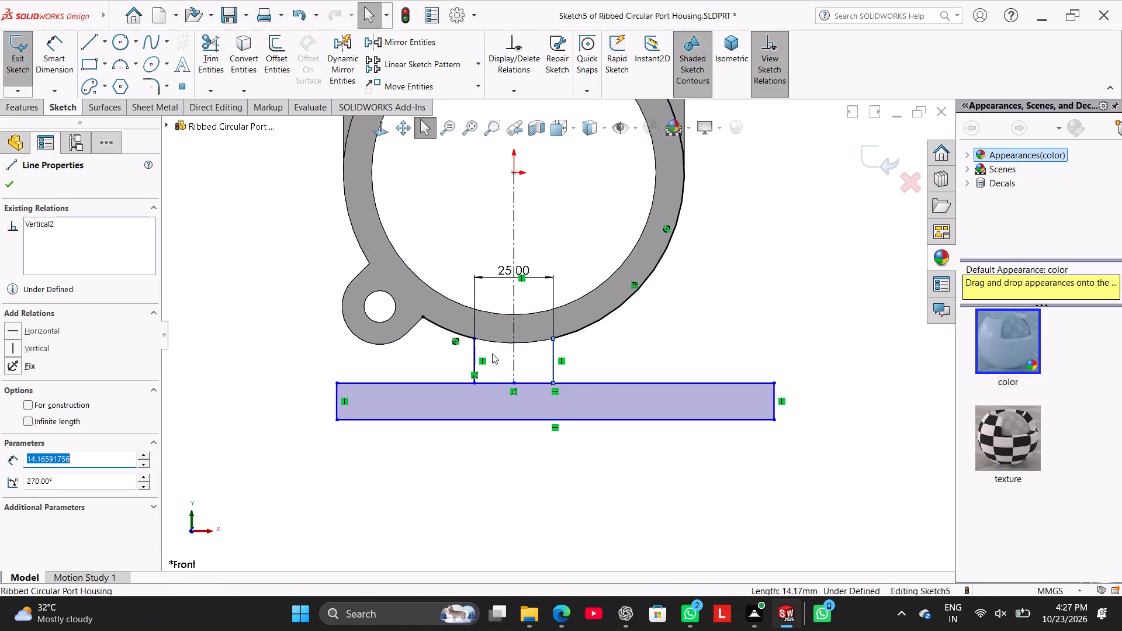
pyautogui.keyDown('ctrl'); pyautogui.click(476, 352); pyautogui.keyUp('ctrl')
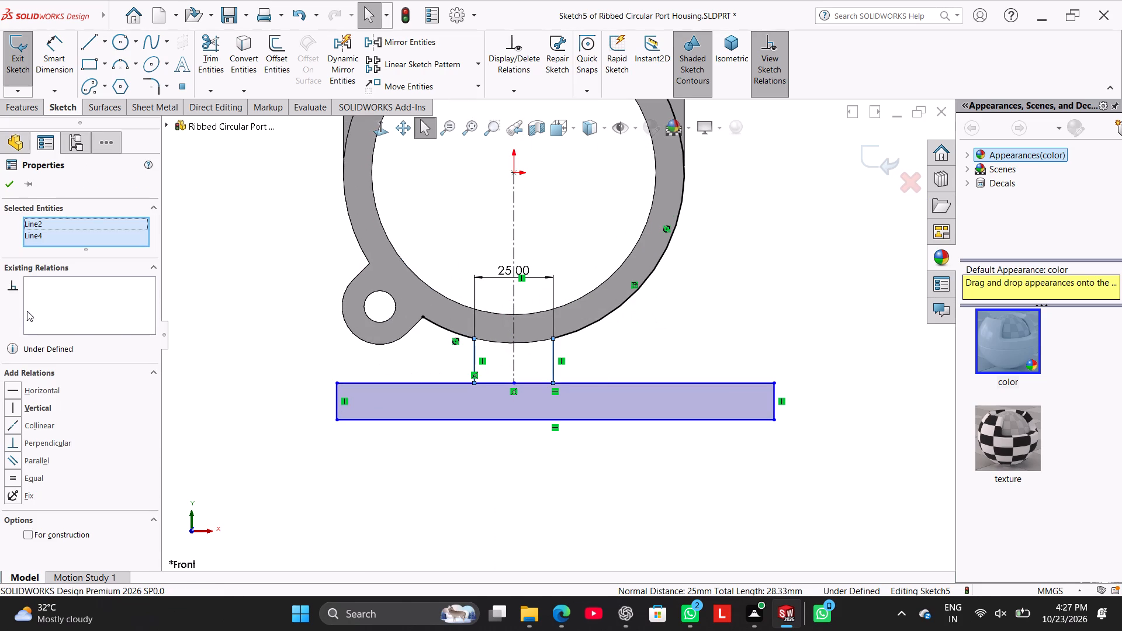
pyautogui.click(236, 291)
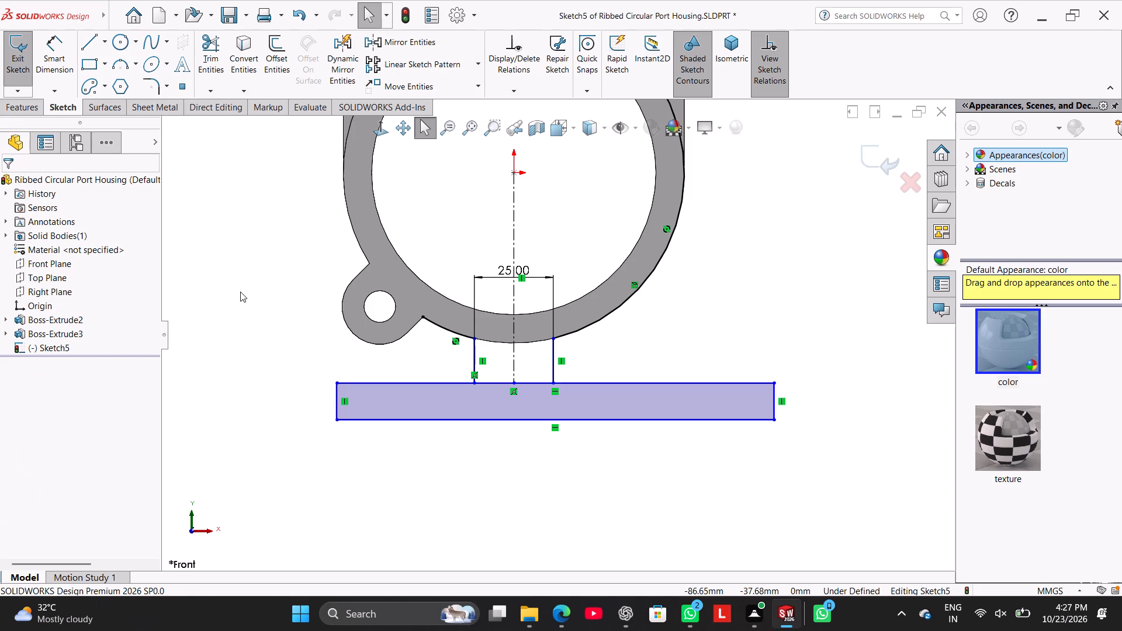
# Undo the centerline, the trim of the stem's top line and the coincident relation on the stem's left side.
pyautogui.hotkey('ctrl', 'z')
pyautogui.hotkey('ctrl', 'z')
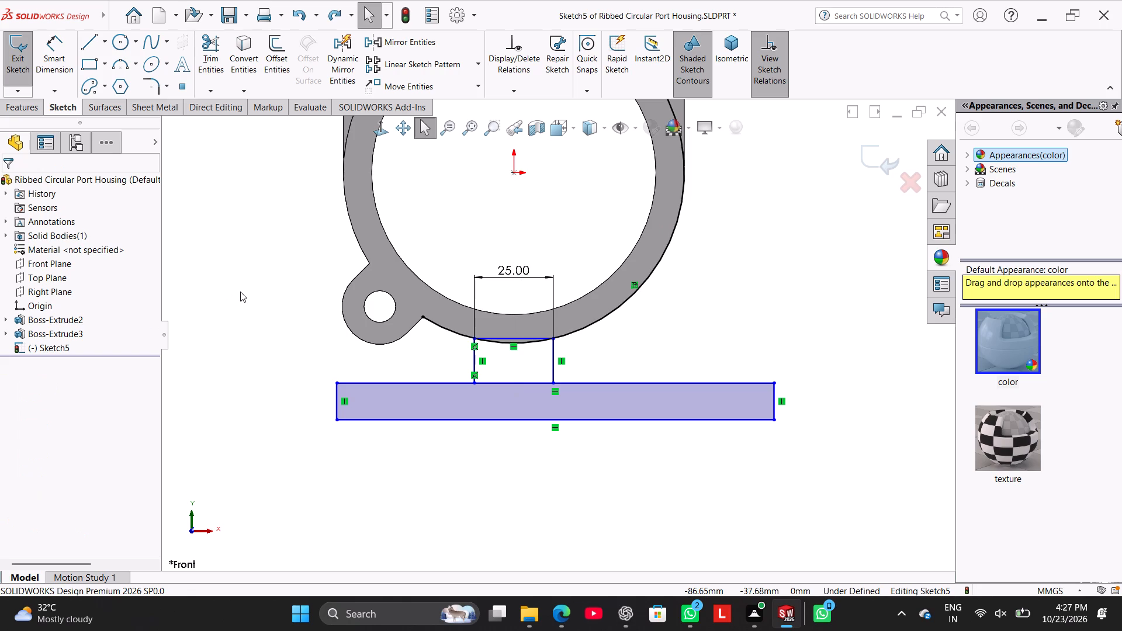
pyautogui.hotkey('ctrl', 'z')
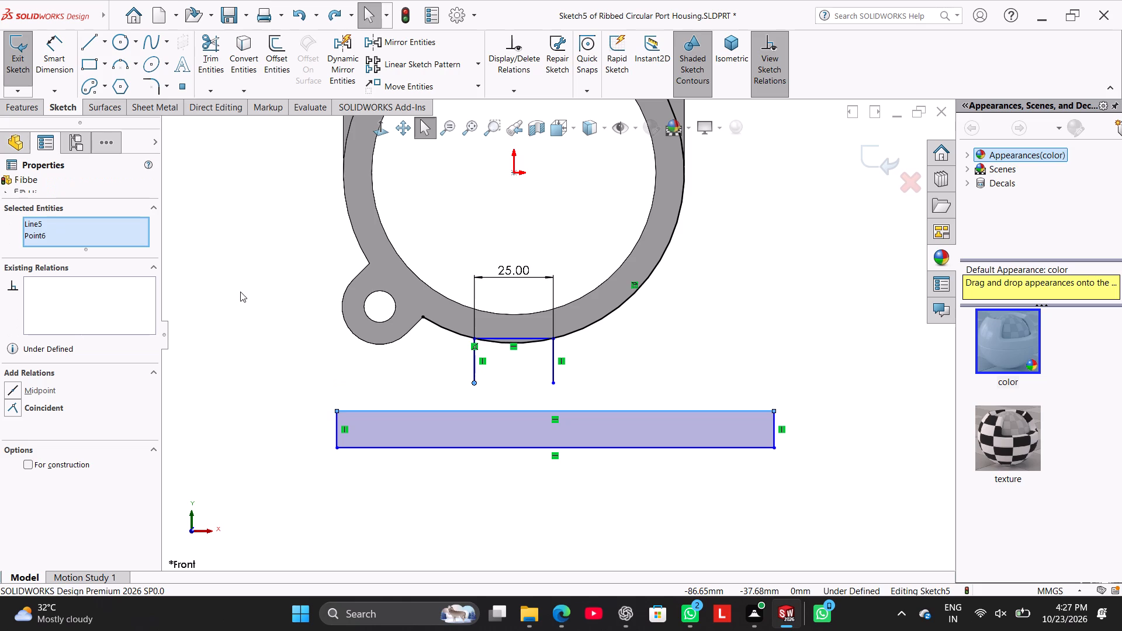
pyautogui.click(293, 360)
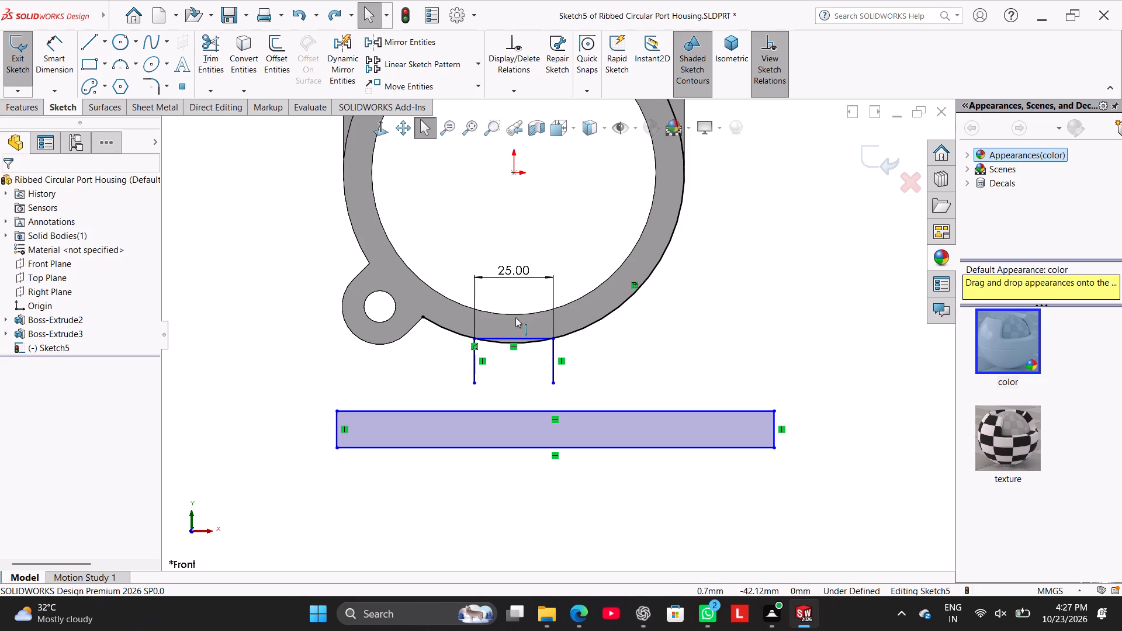
# Trim away the stem's top line and the ring arc portions outside the stem, keeping the arc between its two sides.
pyautogui.scroll(-1, 505, 356)
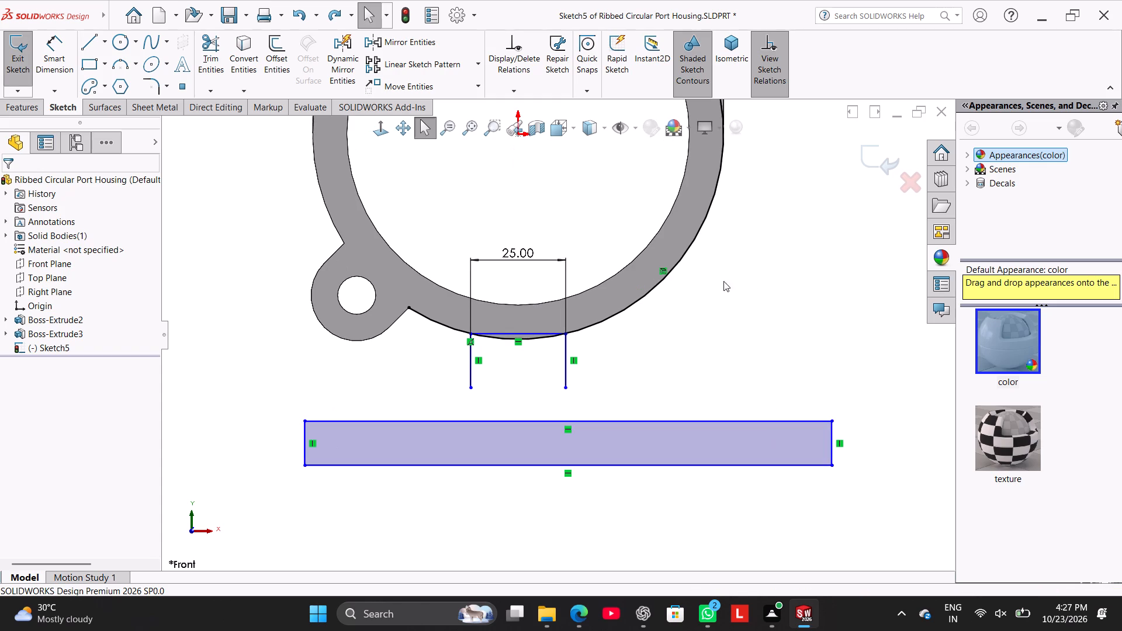
pyautogui.scroll(-3, 535, 332)
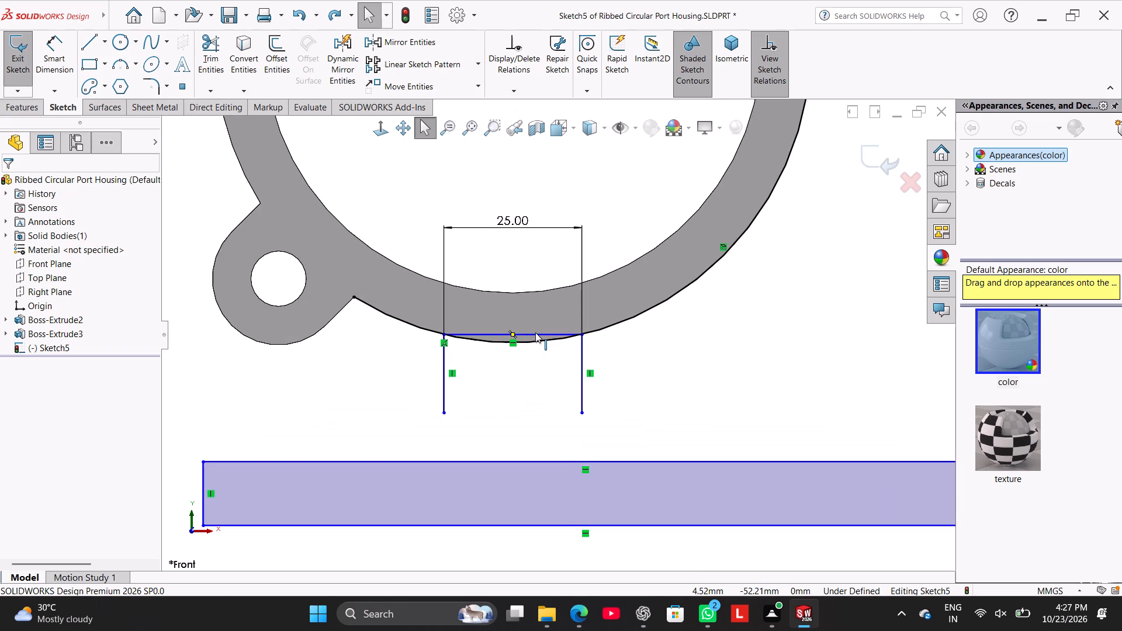
pyautogui.scroll(1, 535, 332)
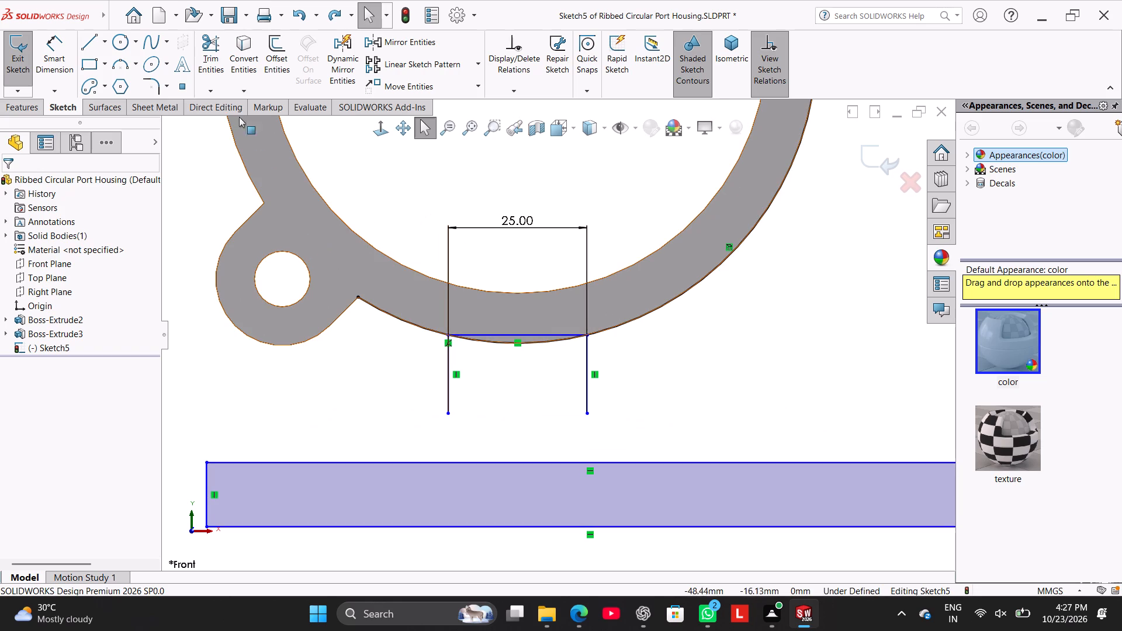
pyautogui.click(219, 56)
pyautogui.moveTo(538, 304); pyautogui.dragTo(543, 334)
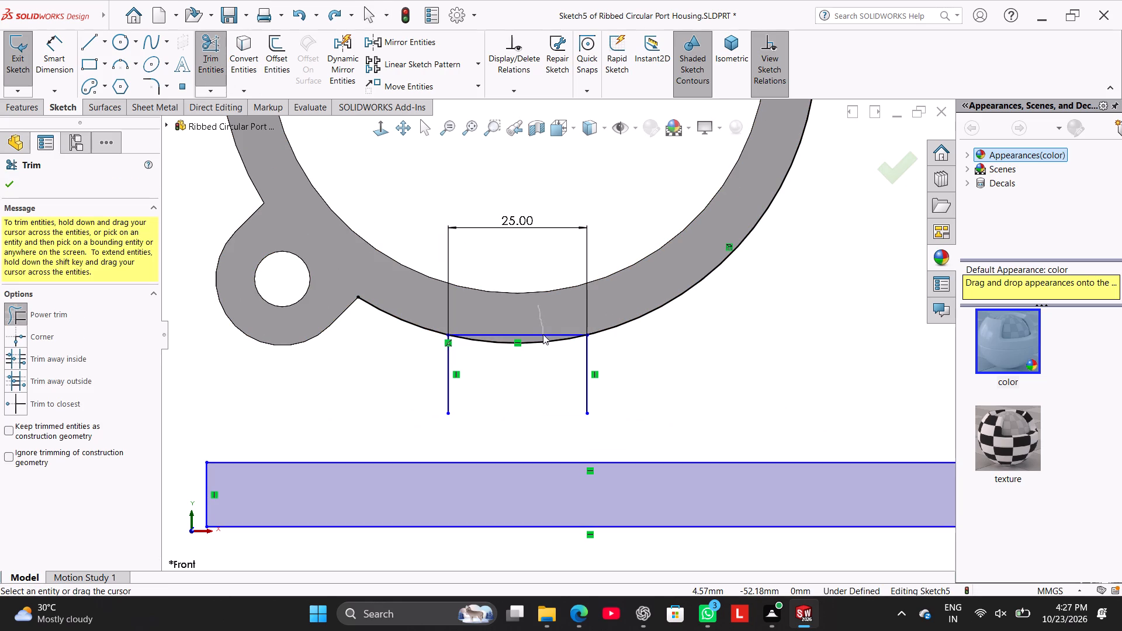
pyautogui.moveTo(543, 334); pyautogui.dragTo(543, 336)
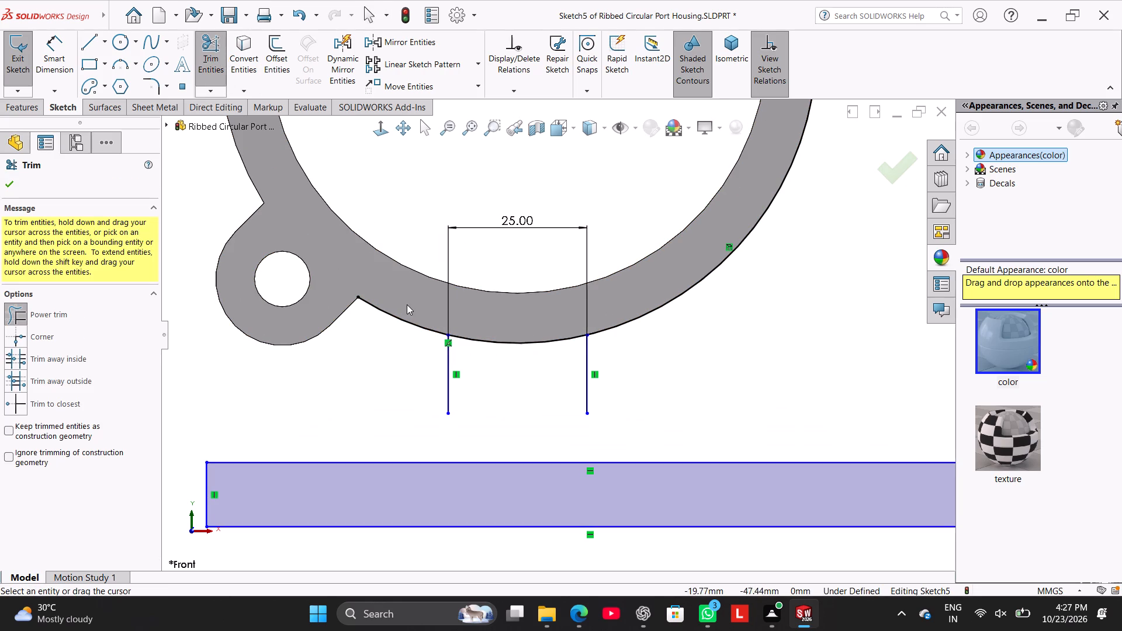
pyautogui.moveTo(407, 302); pyautogui.dragTo(396, 363)
pyautogui.moveTo(663, 279); pyautogui.dragTo(681, 328)
pyautogui.scroll(2, 565, 373)
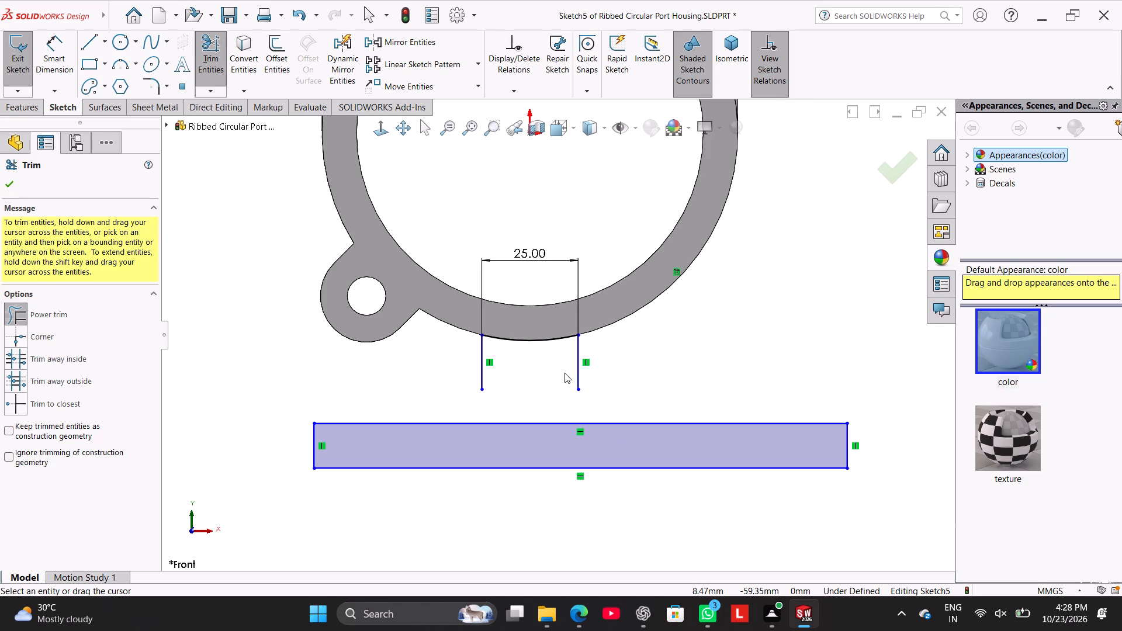
pyautogui.scroll(1, 424, 238)
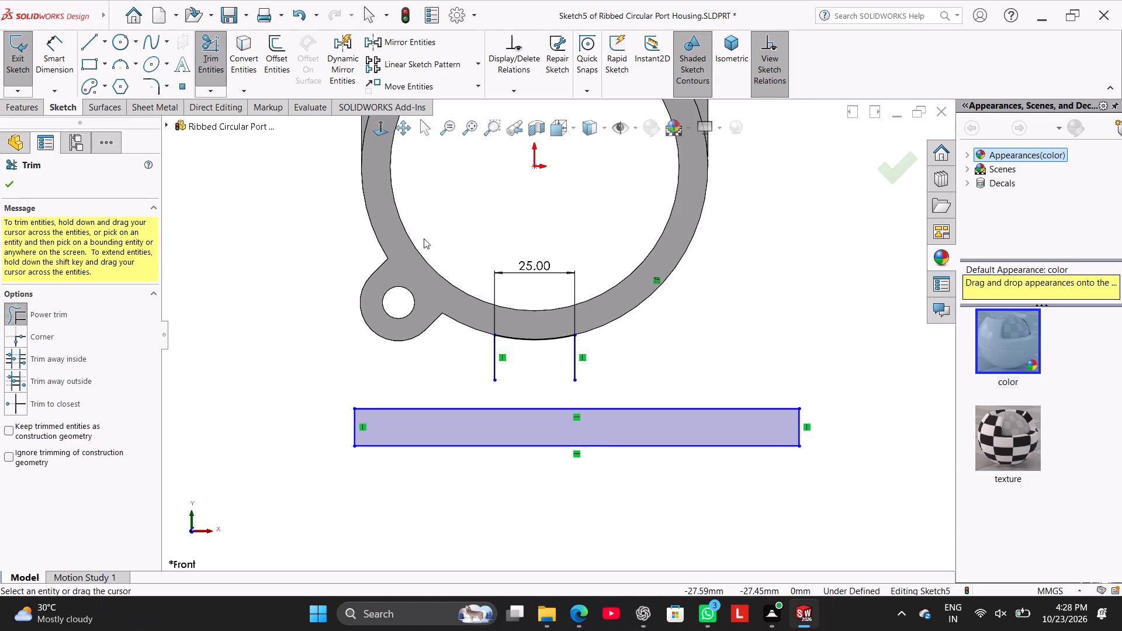
pyautogui.click(6, 178)
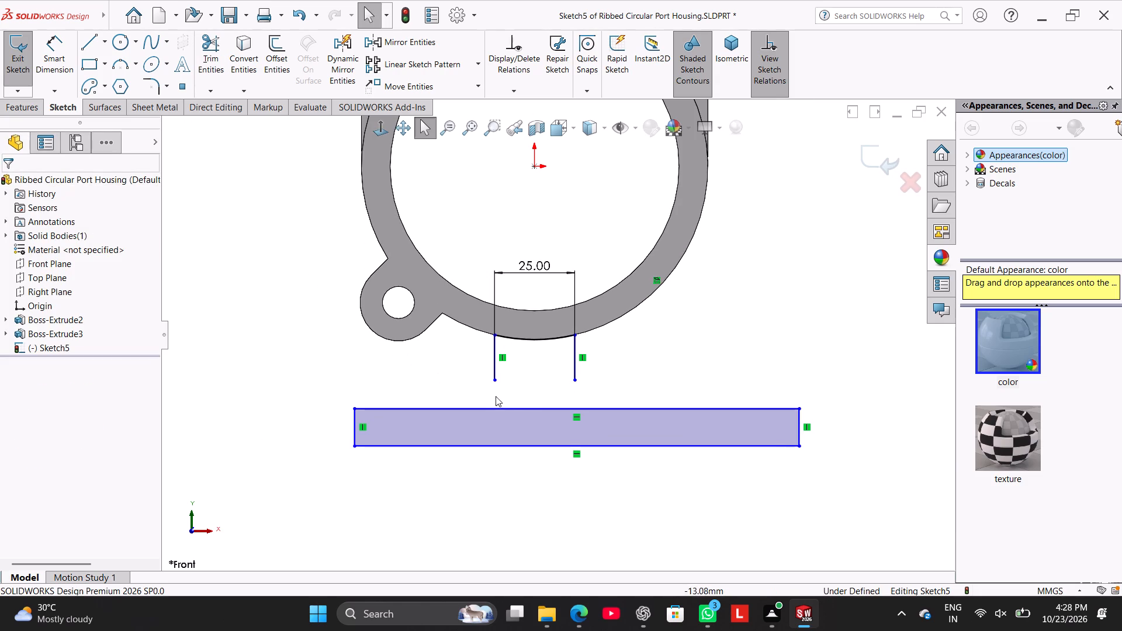
# Make the lower endpoint of the stem's right side coincident with the wide rectangle's top edge.
pyautogui.keyDown('ctrl'); pyautogui.click(543, 408); pyautogui.keyUp('ctrl')
pyautogui.keyDown('ctrl'); pyautogui.click(574, 380); pyautogui.keyUp('ctrl')
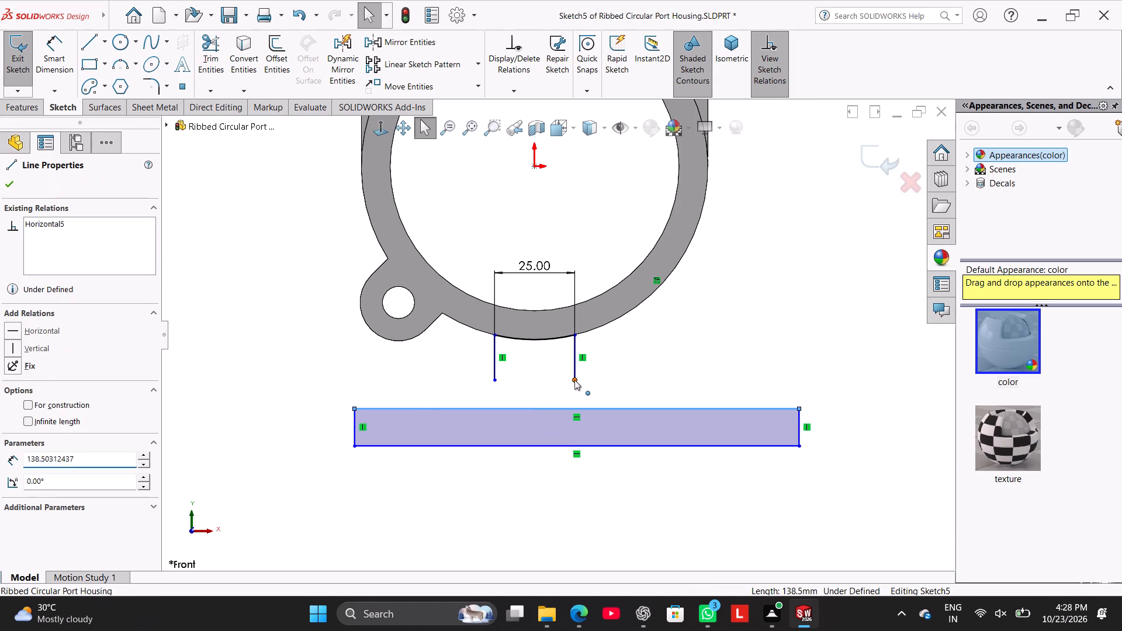
pyautogui.click(49, 407)
pyautogui.click(176, 362)
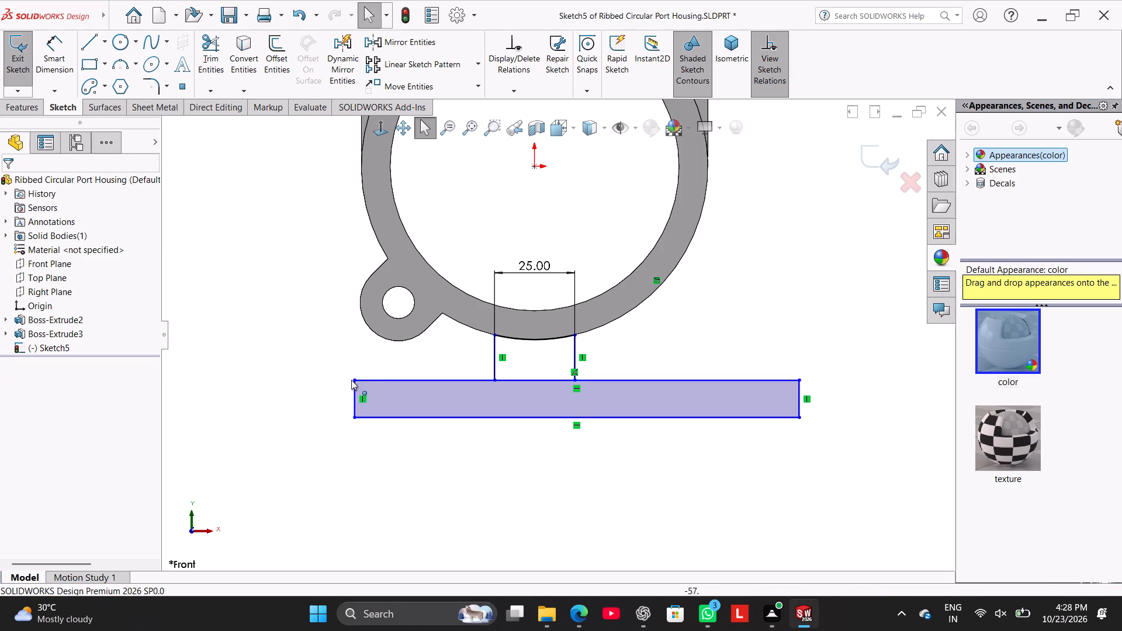
pyautogui.moveTo(373, 380); pyautogui.dragTo(382, 379)
pyautogui.click(318, 337)
# Sketch a vertical centerline about 66 mm long from the origin down to the wide rectangle's top edge.
pyautogui.scroll(1, 505, 252)
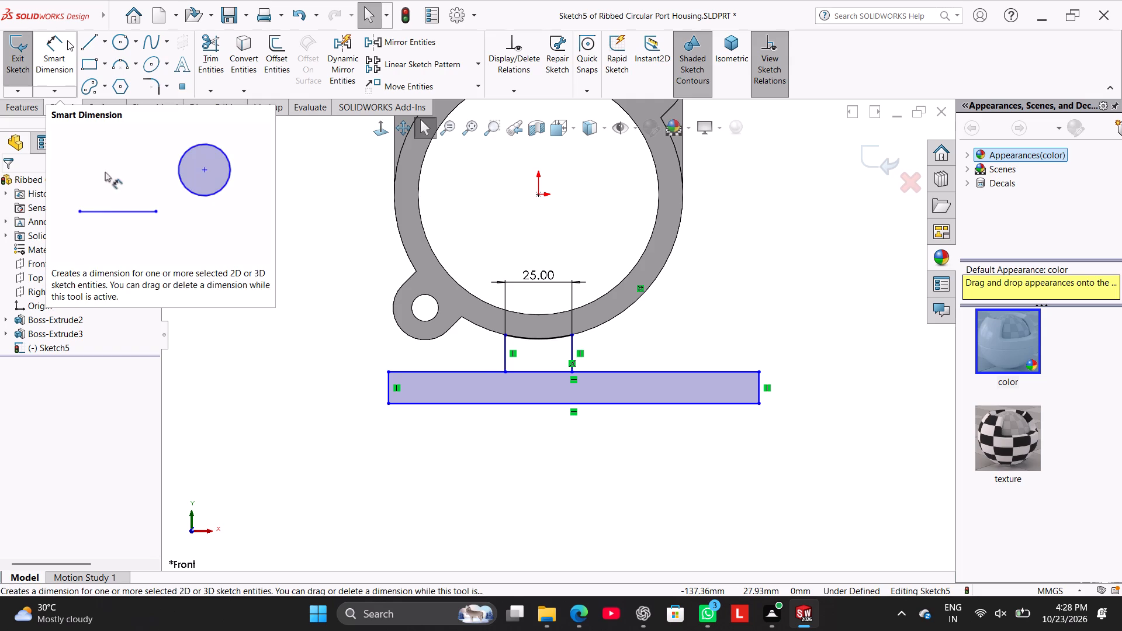
pyautogui.click(103, 47)
pyautogui.click(122, 78)
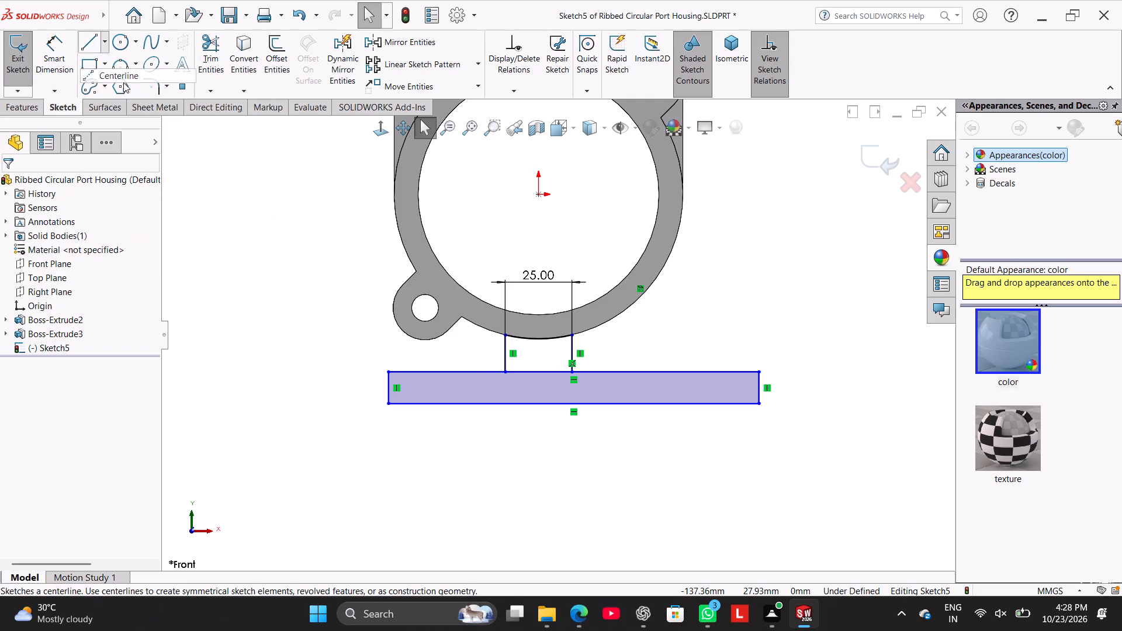
pyautogui.click(536, 194)
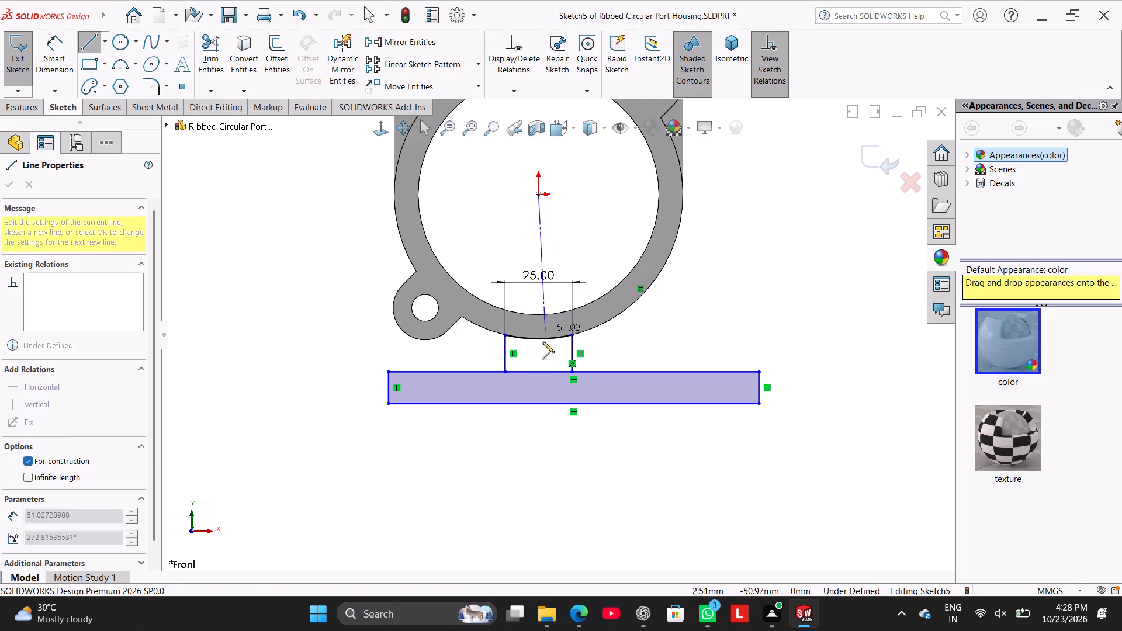
pyautogui.click(539, 374)
pyautogui.rightClick(311, 349)
pyautogui.click(333, 353)
# Make the stem's left and right sides symmetric about the vertical centerline.
pyautogui.scroll(-3, 566, 342)
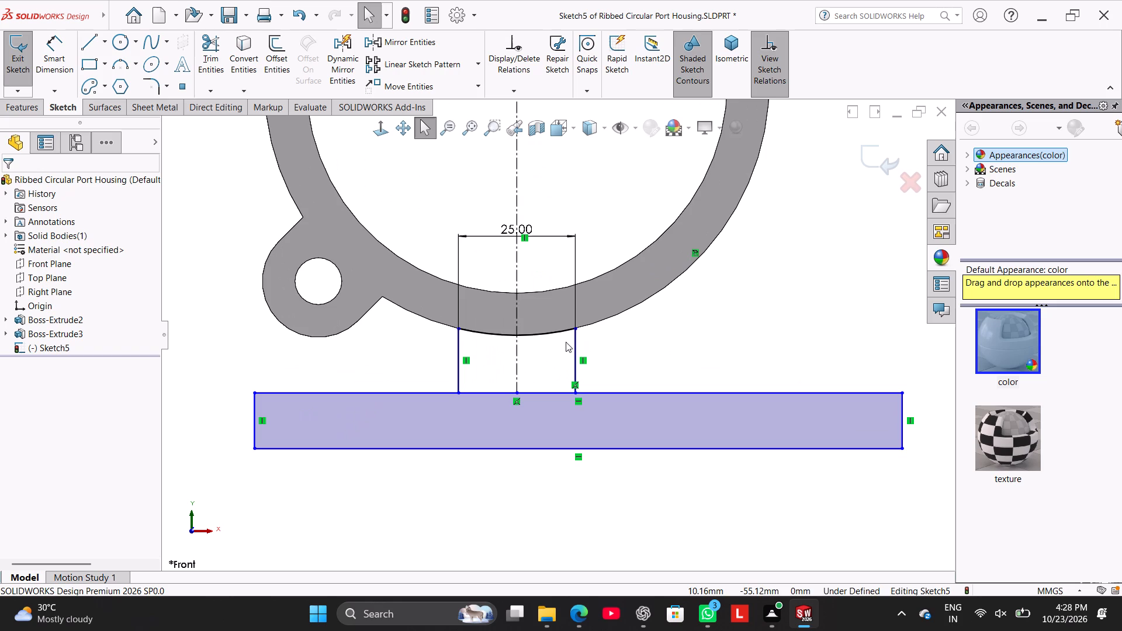
pyautogui.keyDown('ctrl'); pyautogui.click(576, 352); pyautogui.keyUp('ctrl')
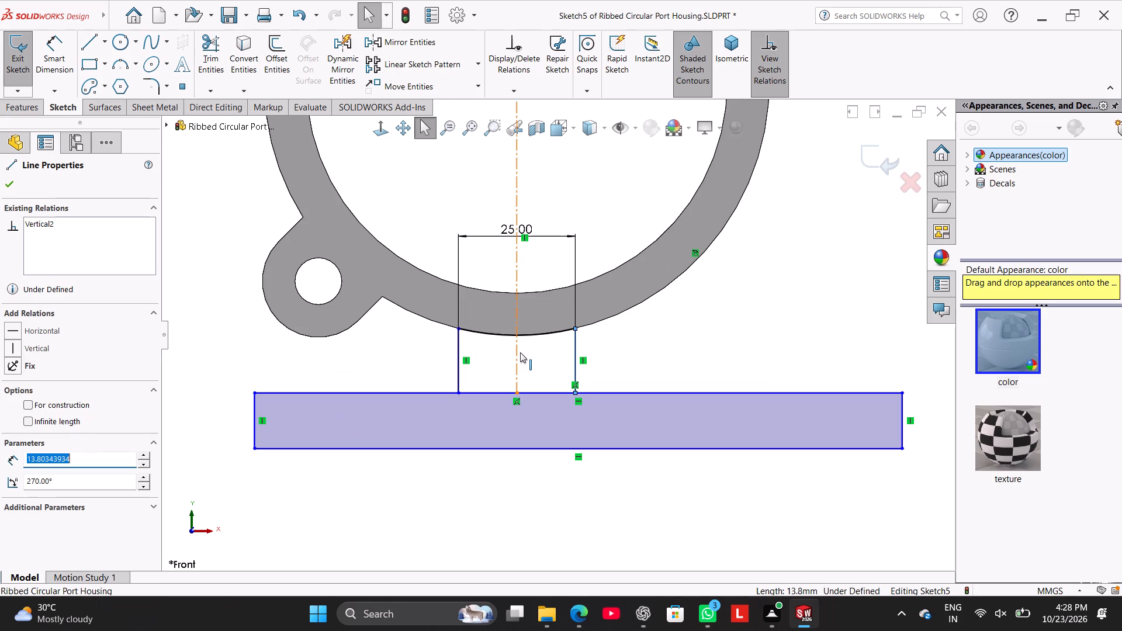
pyautogui.keyDown('ctrl'); pyautogui.click(518, 352); pyautogui.keyUp('ctrl')
pyautogui.keyDown('ctrl'); pyautogui.click(455, 344); pyautogui.keyUp('ctrl')
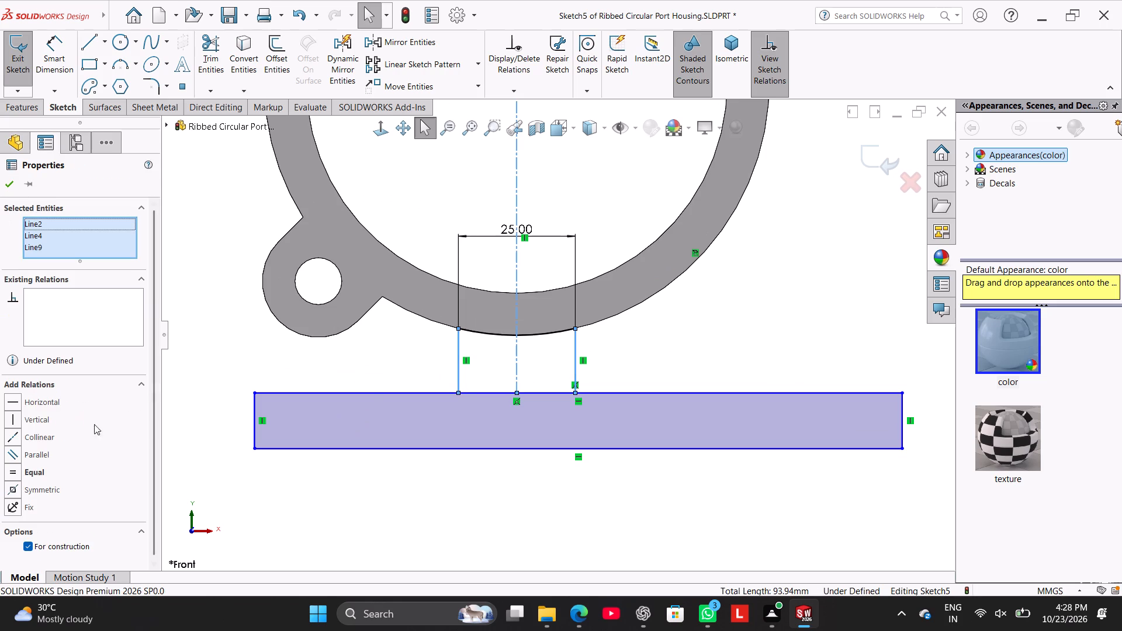
pyautogui.click(30, 489)
pyautogui.click(227, 353)
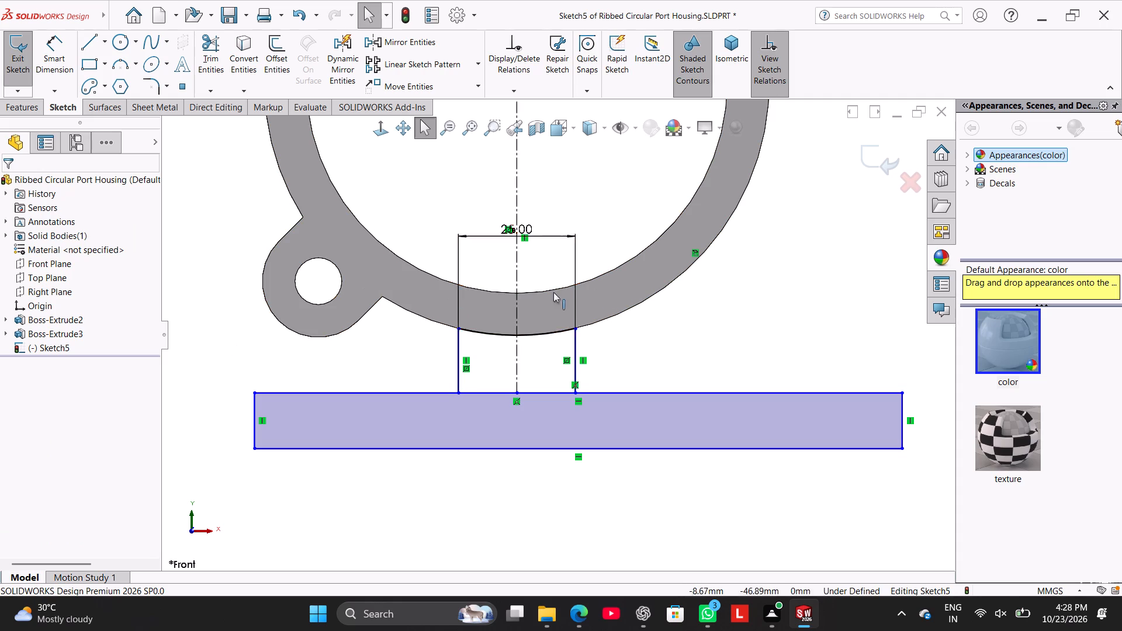
# Dimension the horizontal distance from the vertical centerline to the wide rectangle's right side as 104 mm.
pyautogui.scroll(2, 513, 356)
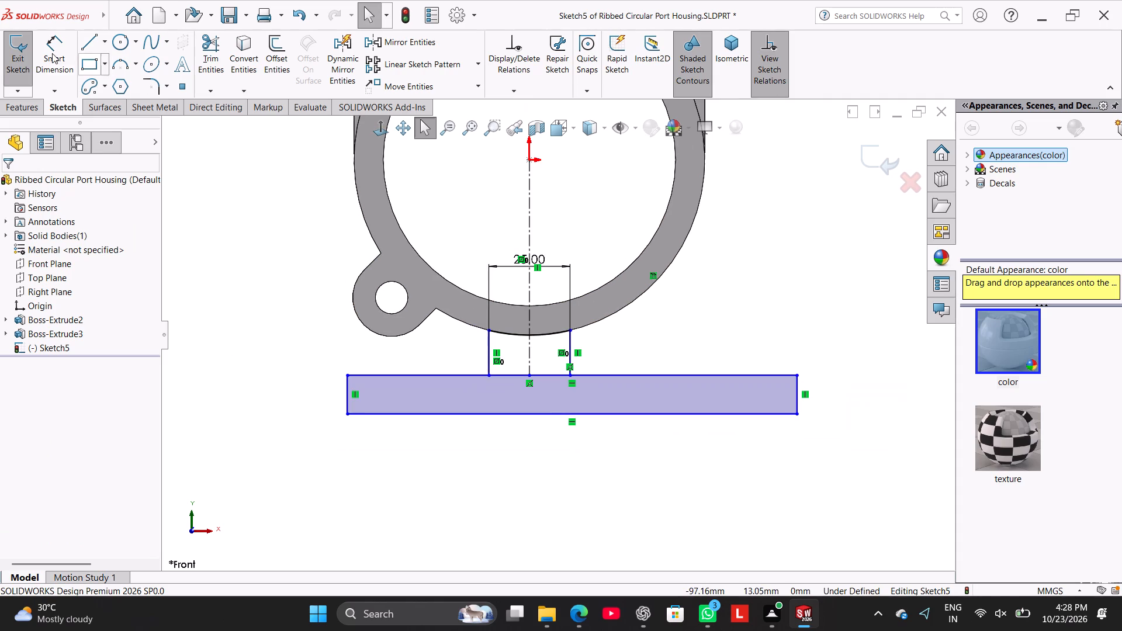
pyautogui.click(54, 53)
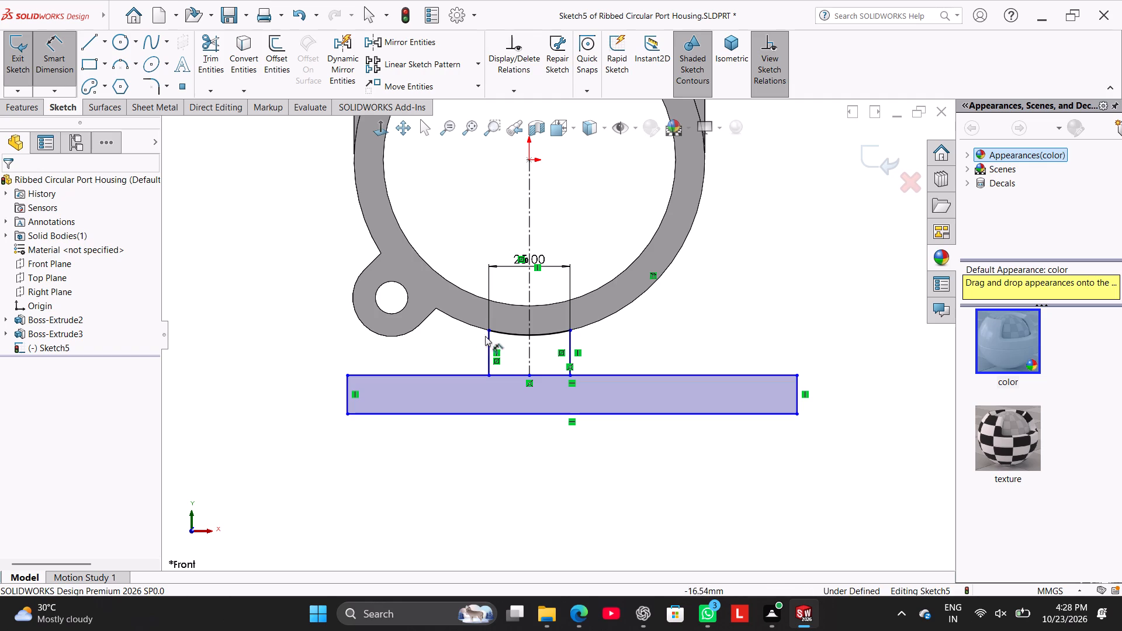
pyautogui.click(531, 355)
pyautogui.click(798, 390)
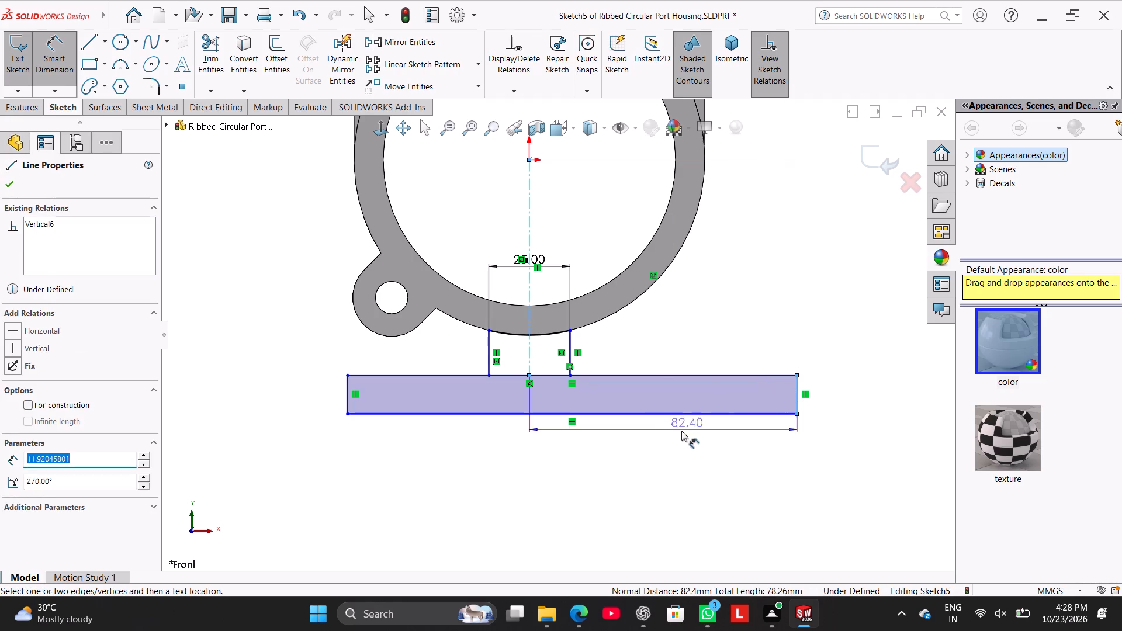
pyautogui.click(617, 462)
pyautogui.write('104')
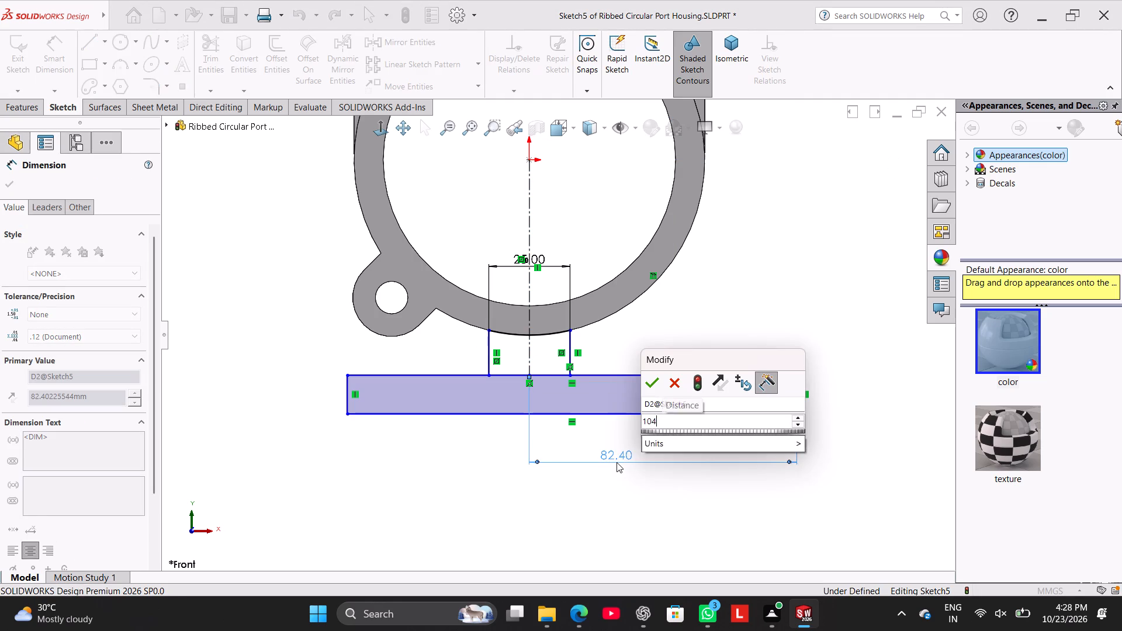
pyautogui.press('Return')
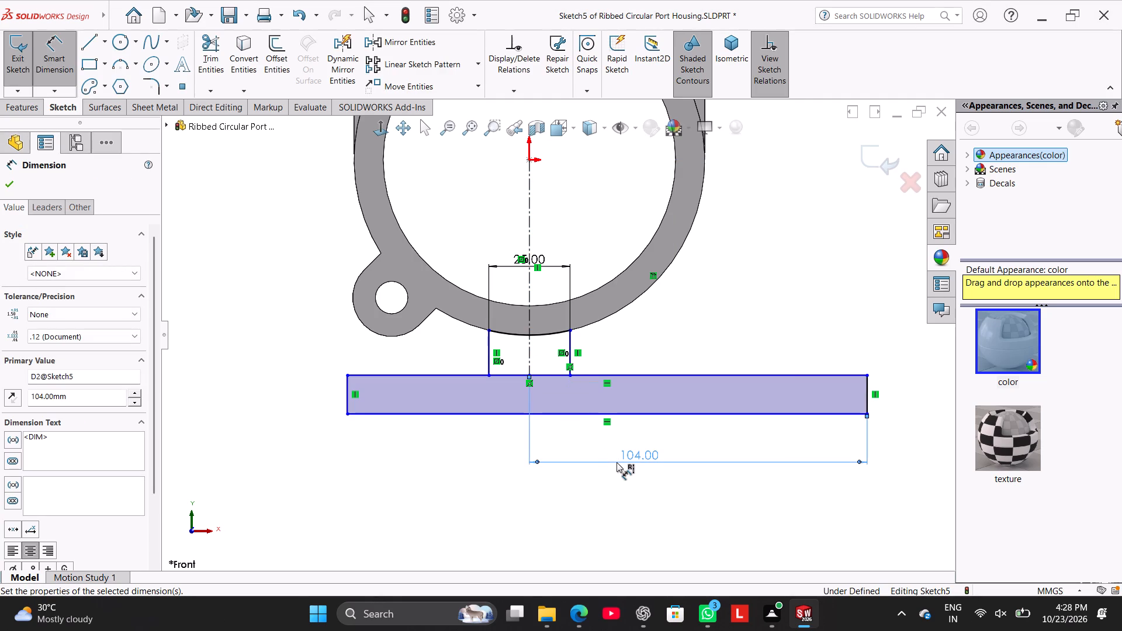
pyautogui.scroll(2, 780, 293)
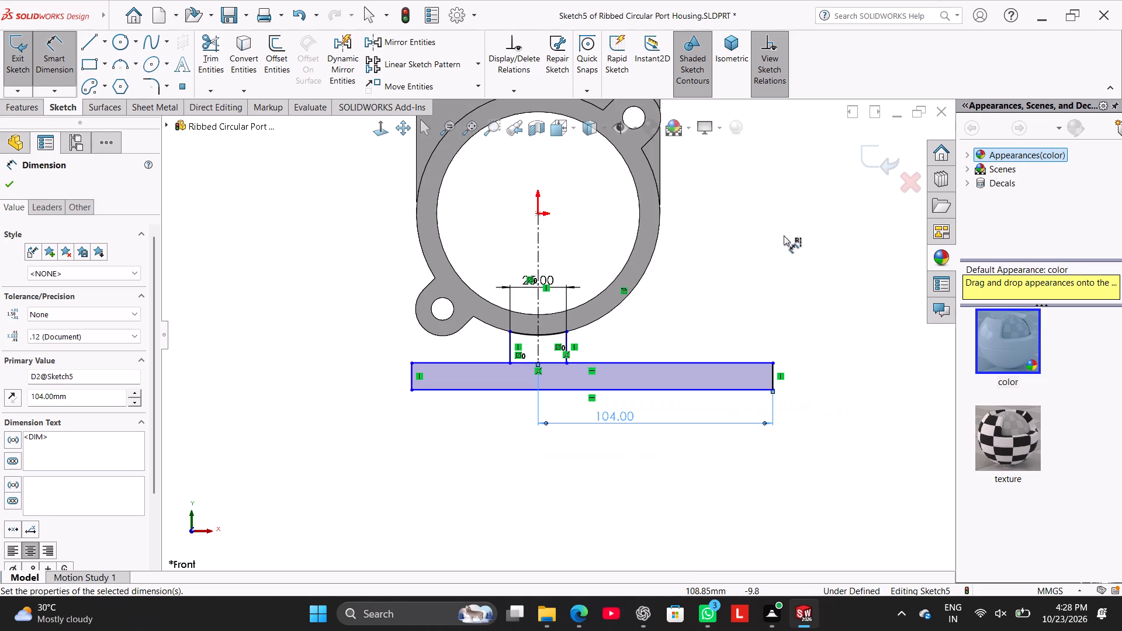
pyautogui.scroll(3, 742, 264)
pyautogui.rightClick(712, 240)
pyautogui.click(751, 276)
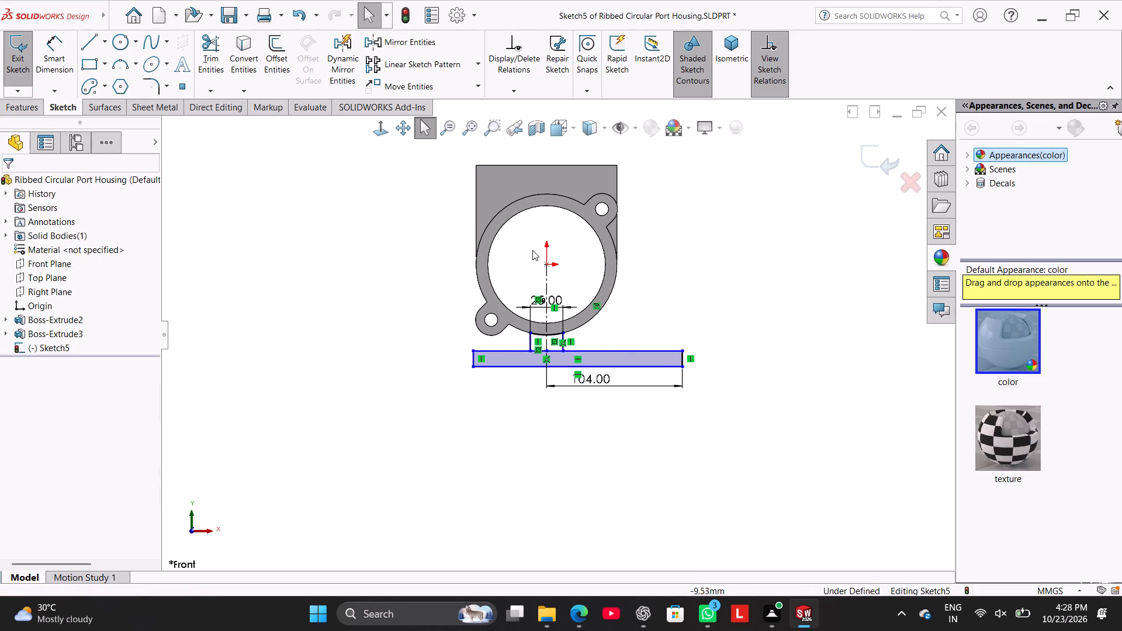
# Dimension the vertical distance from the origin to the wide rectangle's bottom edge as 76 mm.
pyautogui.scroll(-2, 528, 249)
pyautogui.click(60, 58)
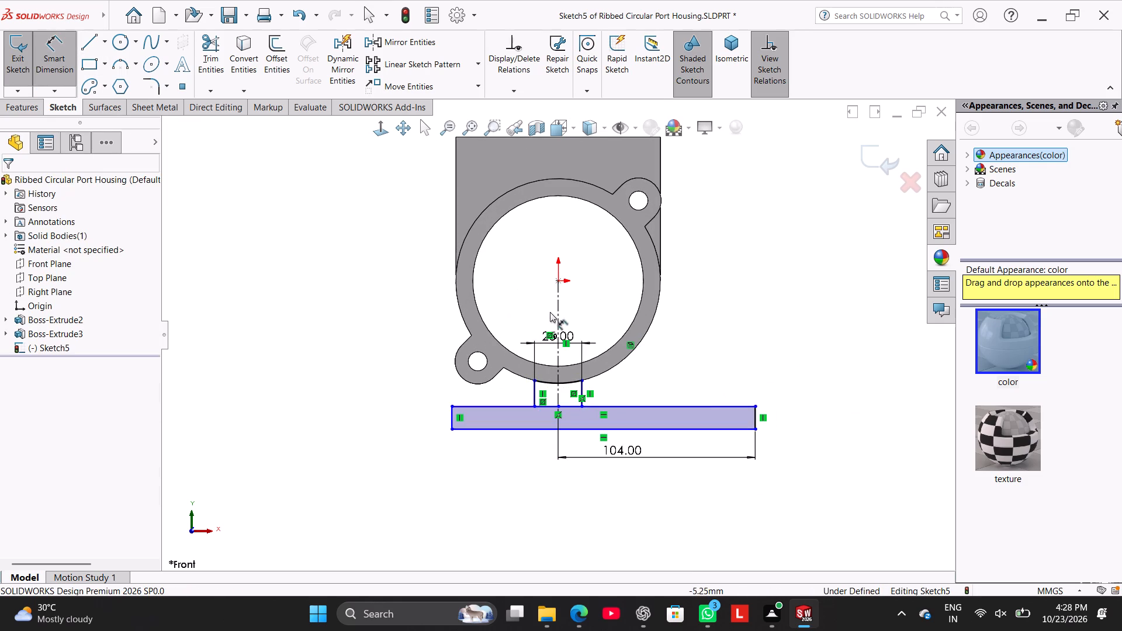
pyautogui.click(559, 278)
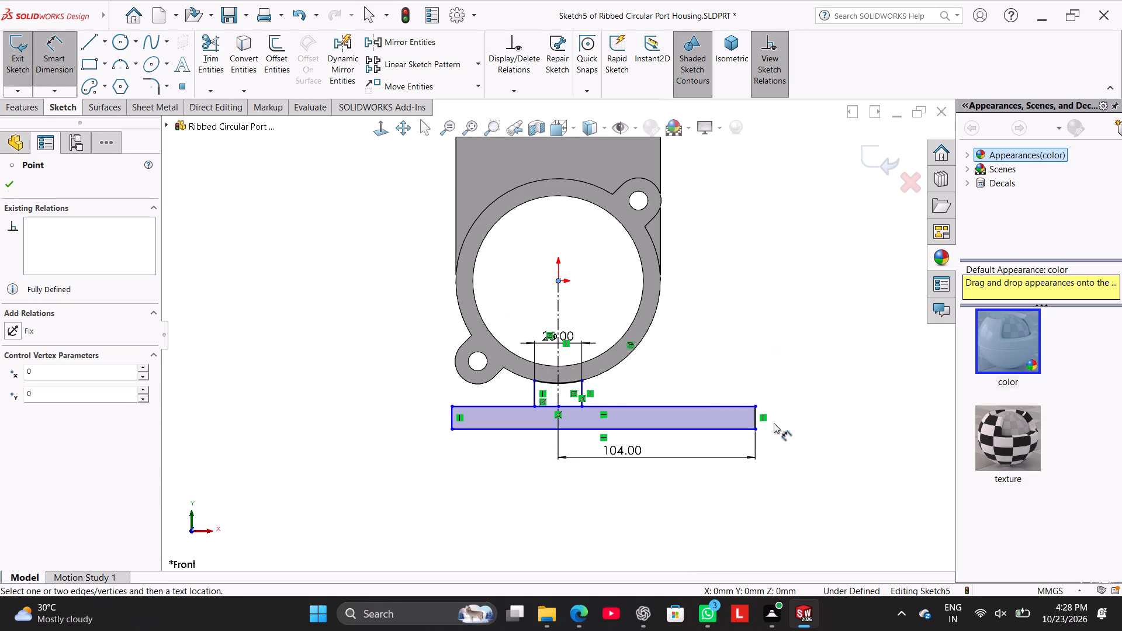
pyautogui.click(743, 431)
pyautogui.click(768, 356)
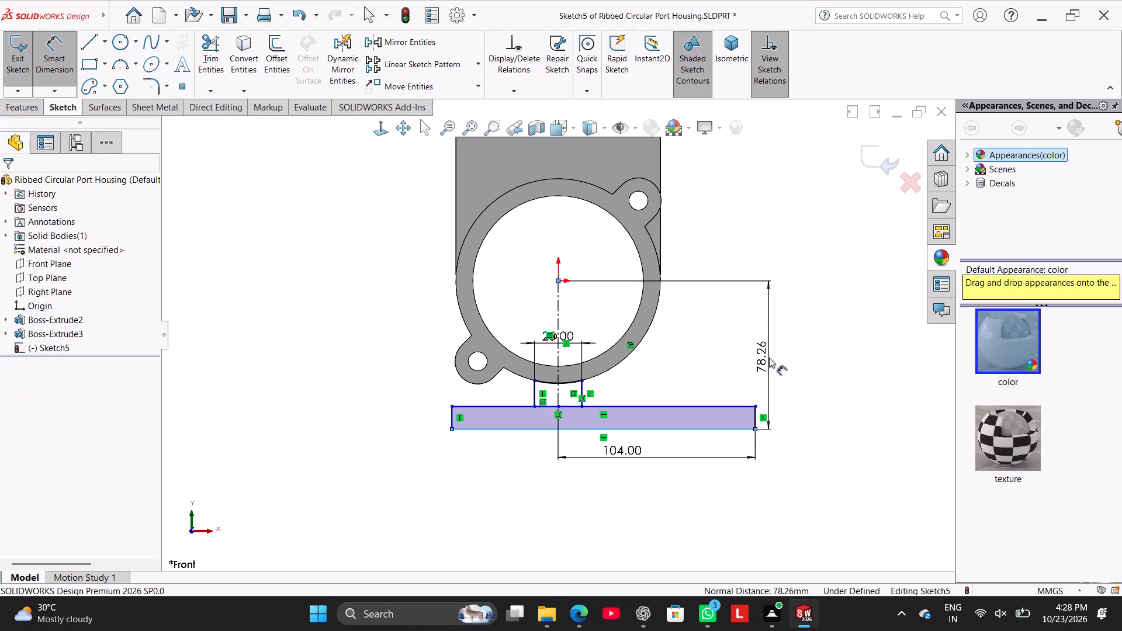
pyautogui.write('76')
pyautogui.press('Return')
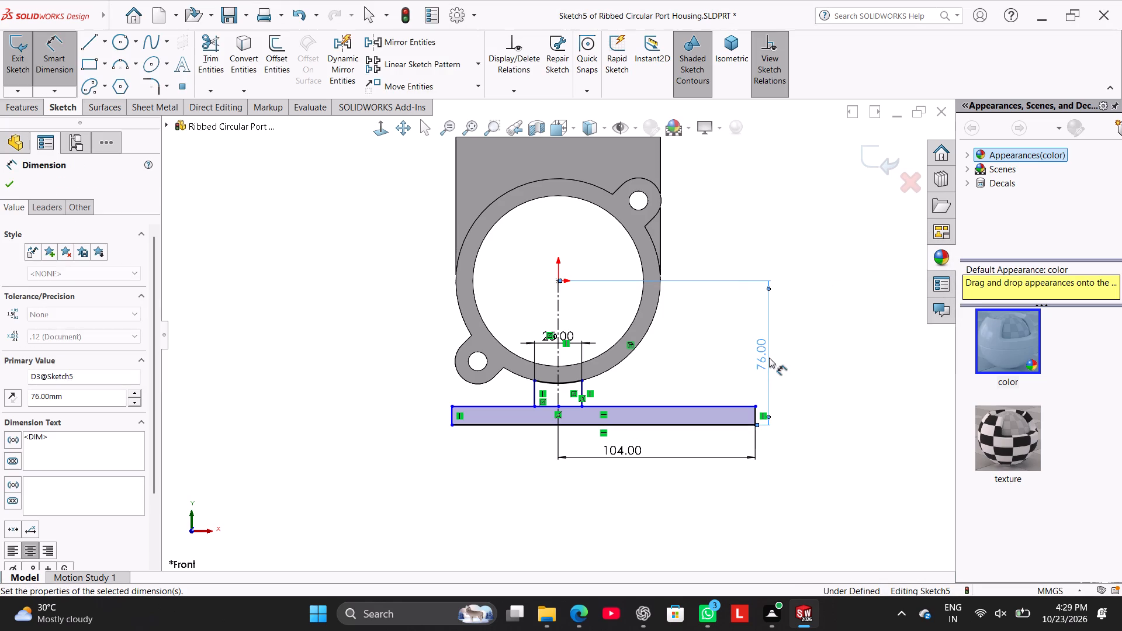
pyautogui.rightClick(871, 376)
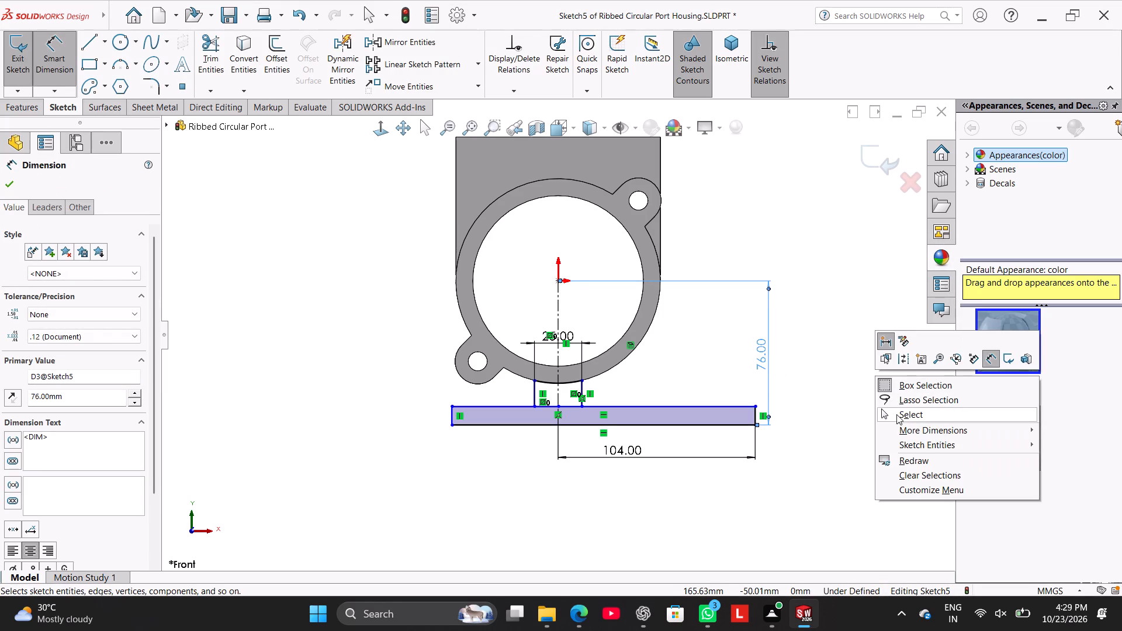
pyautogui.click(897, 414)
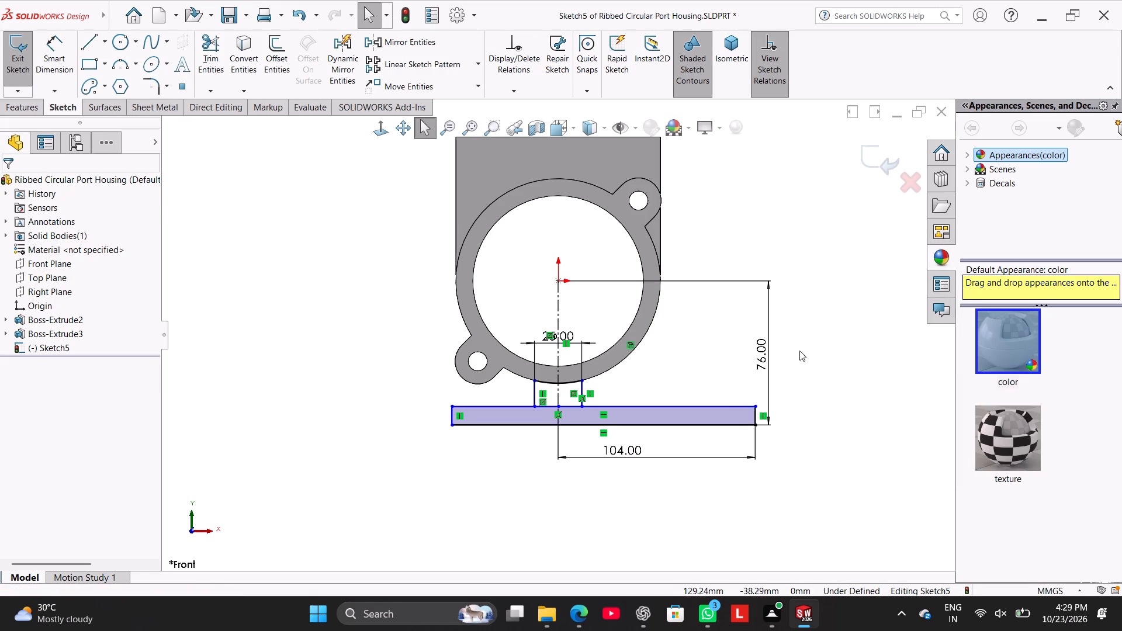
# Dimension the overall length of the wide rectangle's bottom edge as 180 mm.
pyautogui.click(54, 64)
pyautogui.click(621, 426)
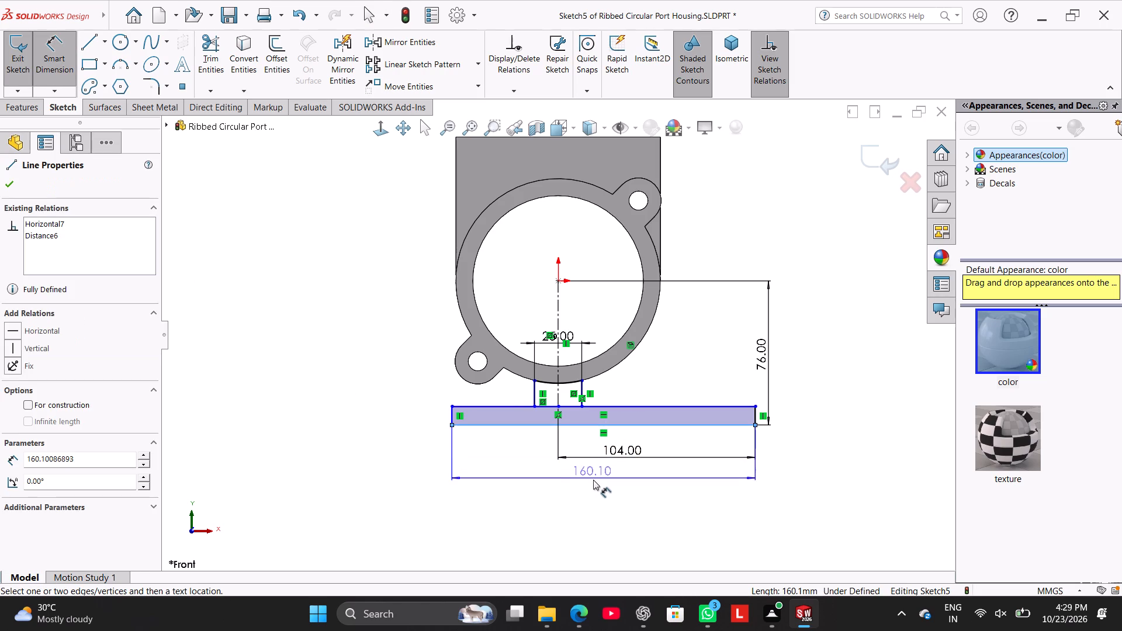
pyautogui.click(596, 487)
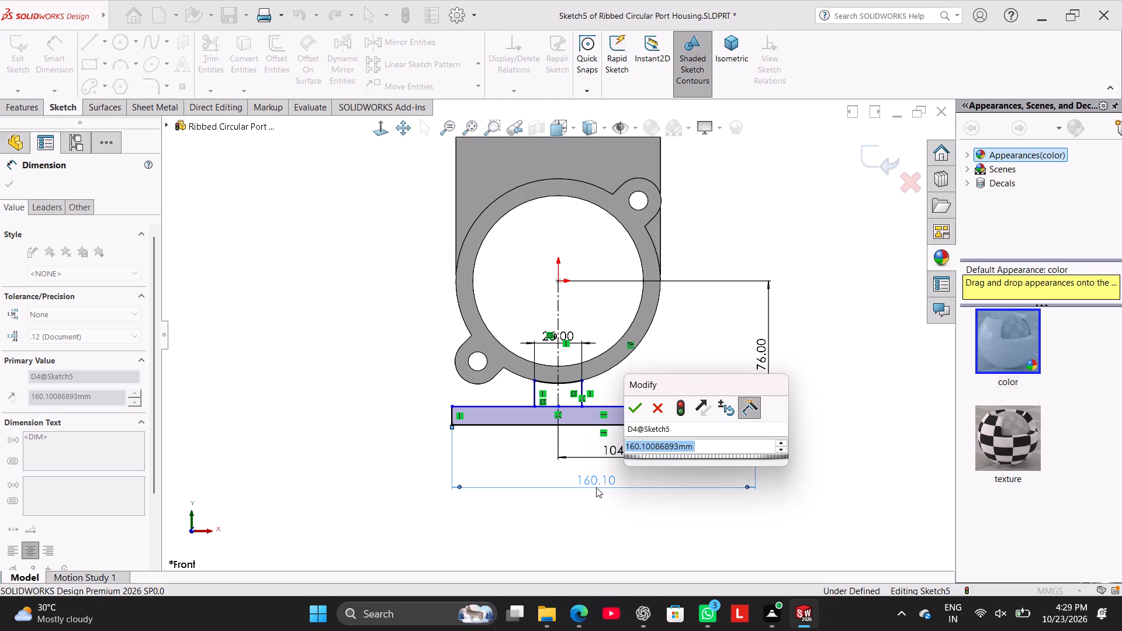
pyautogui.write('180')
pyautogui.press('Return')
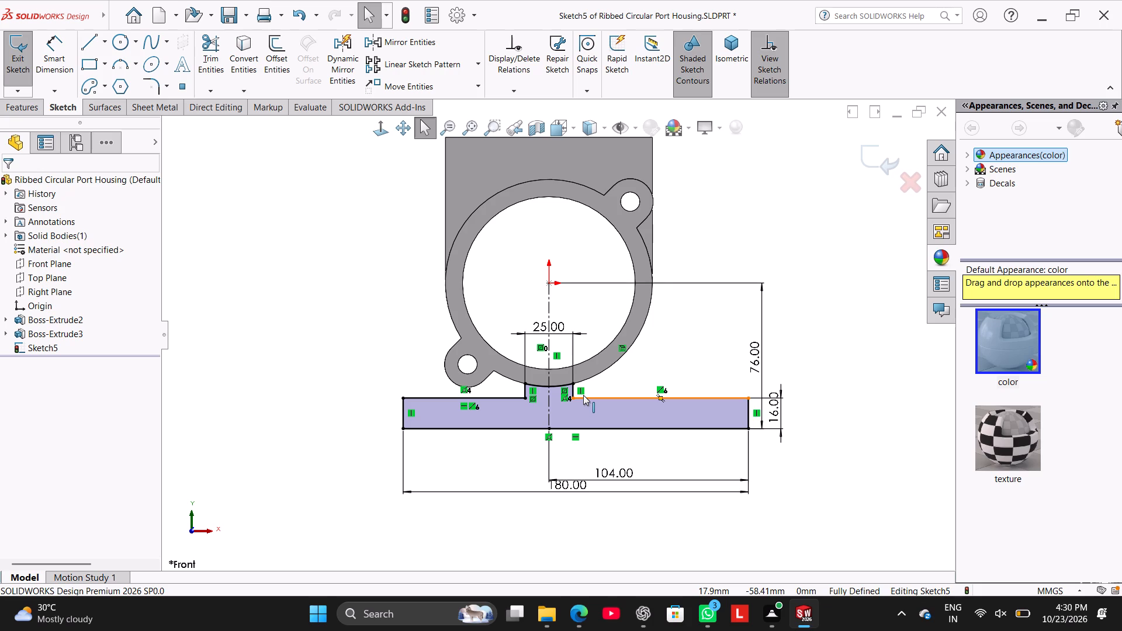
# Extrude the stem and base profile 102 mm with the Mid Plane end condition, merged with the body.
pyautogui.scroll(2, 595, 400)
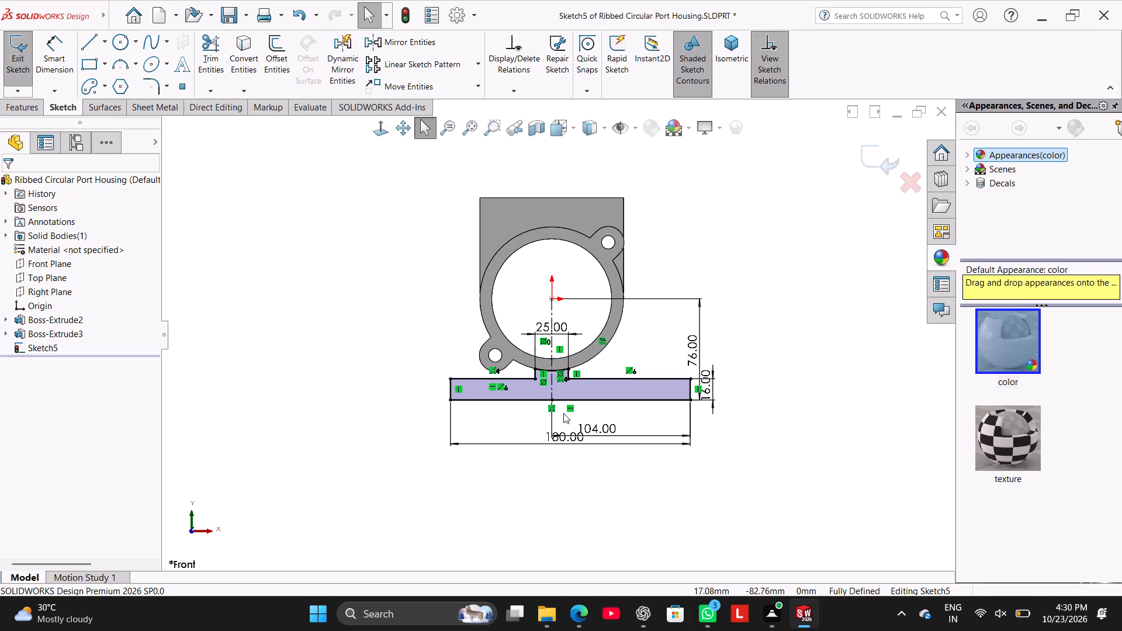
pyautogui.click(30, 113)
pyautogui.click(30, 70)
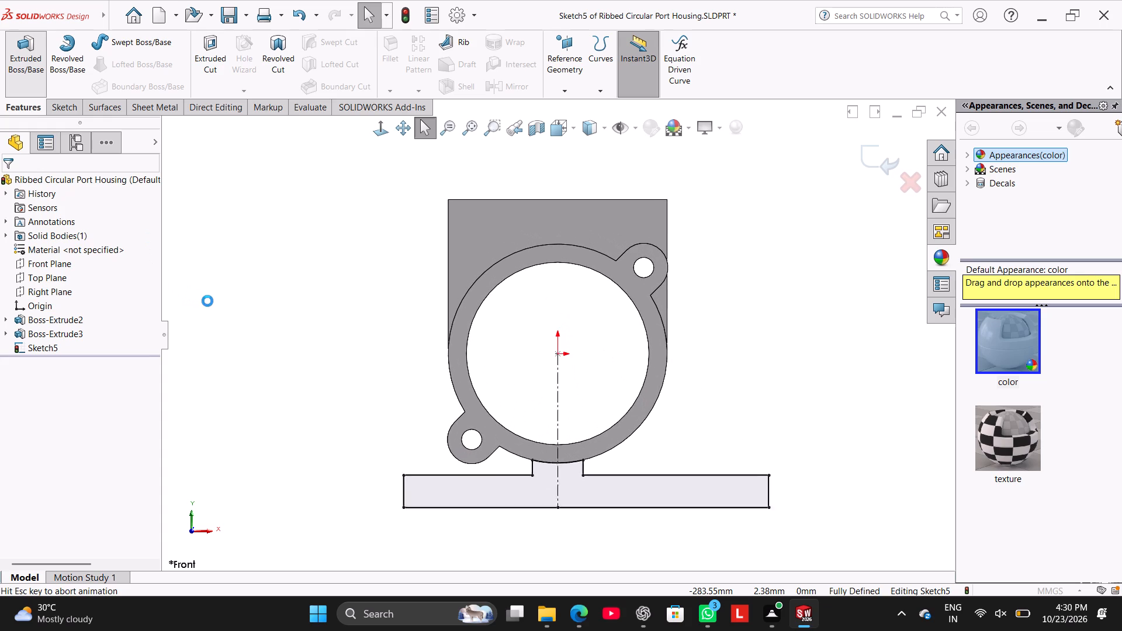
pyautogui.moveTo(254, 305); pyautogui.dragTo(282, 411, button='middle')
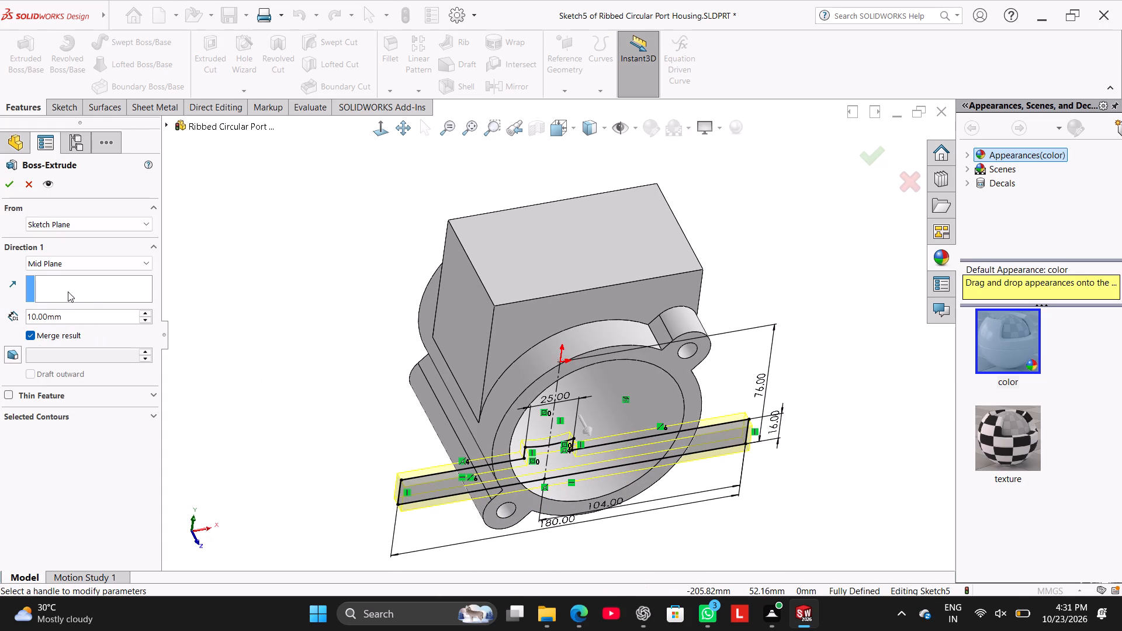
pyautogui.doubleClick(92, 318)
pyautogui.write('102')
pyautogui.press('Return')
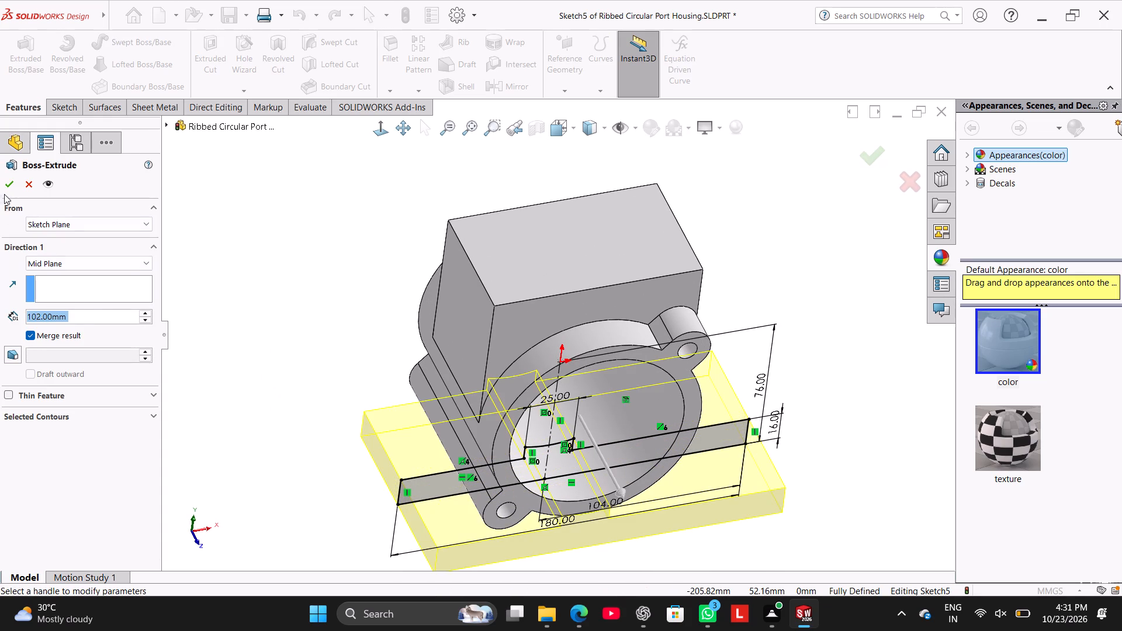
pyautogui.click(9, 186)
pyautogui.click(327, 344)
# On the Front Plane, sketch a vertical line about 60 mm long from the ring's leftmost point down to the base's top edge.
pyautogui.moveTo(327, 344); pyautogui.dragTo(290, 297, button='middle')
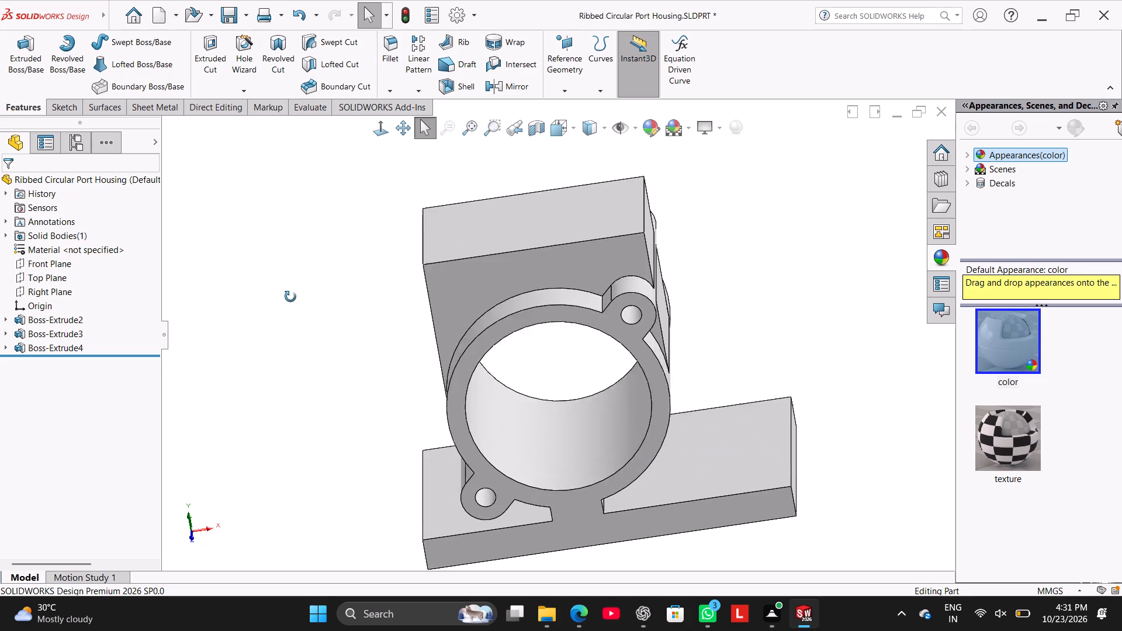
pyautogui.moveTo(290, 297); pyautogui.dragTo(274, 263, button='middle')
pyautogui.moveTo(292, 344); pyautogui.dragTo(323, 318, button='right')
pyautogui.moveTo(189, 426); pyautogui.dragTo(369, 290, button='right')
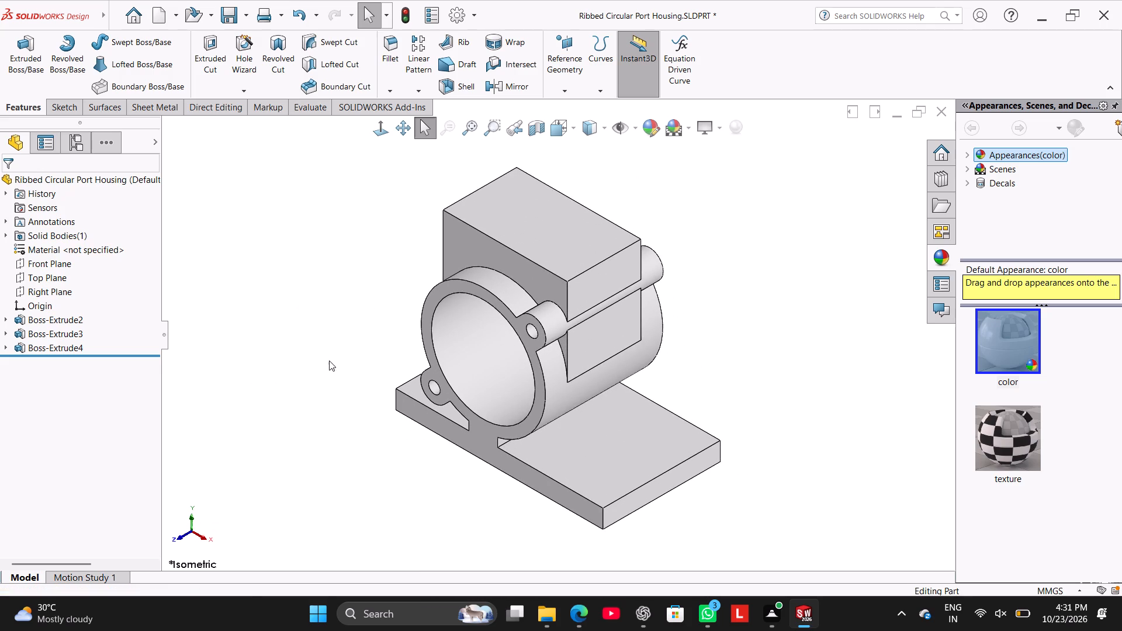
pyautogui.moveTo(337, 360); pyautogui.dragTo(413, 325, button='middle')
pyautogui.click(54, 259)
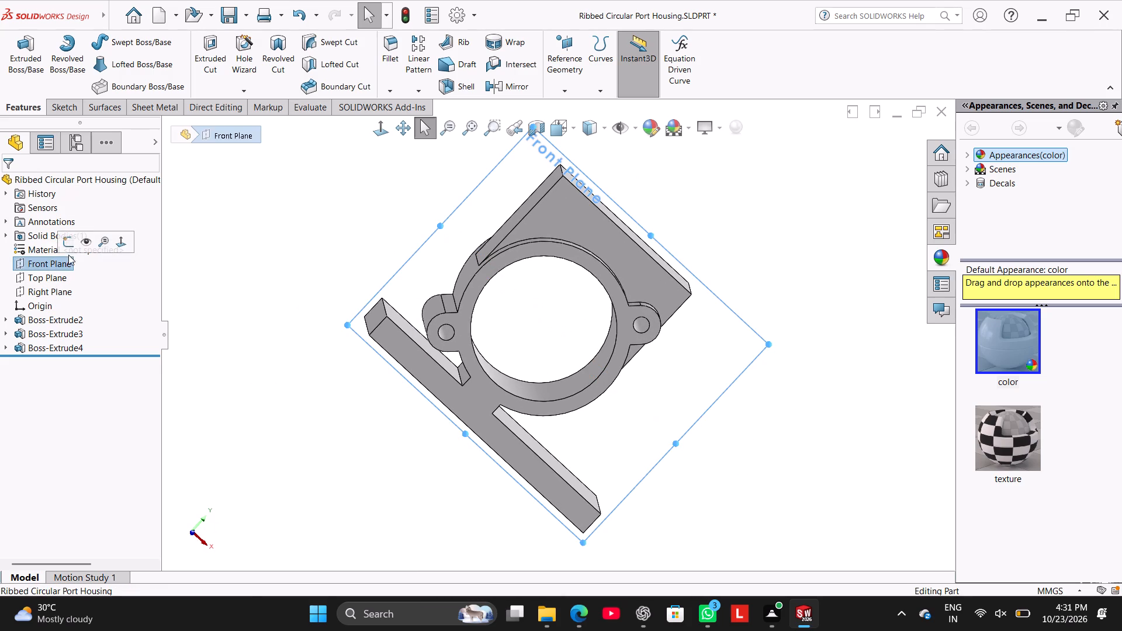
pyautogui.click(70, 247)
pyautogui.click(245, 229)
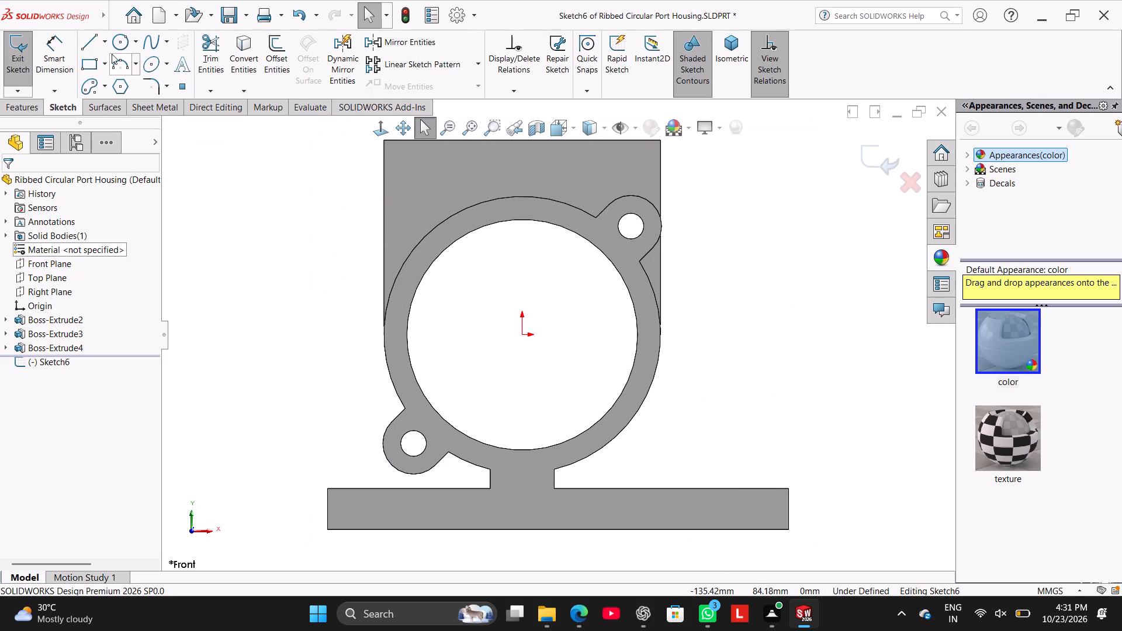
pyautogui.click(90, 45)
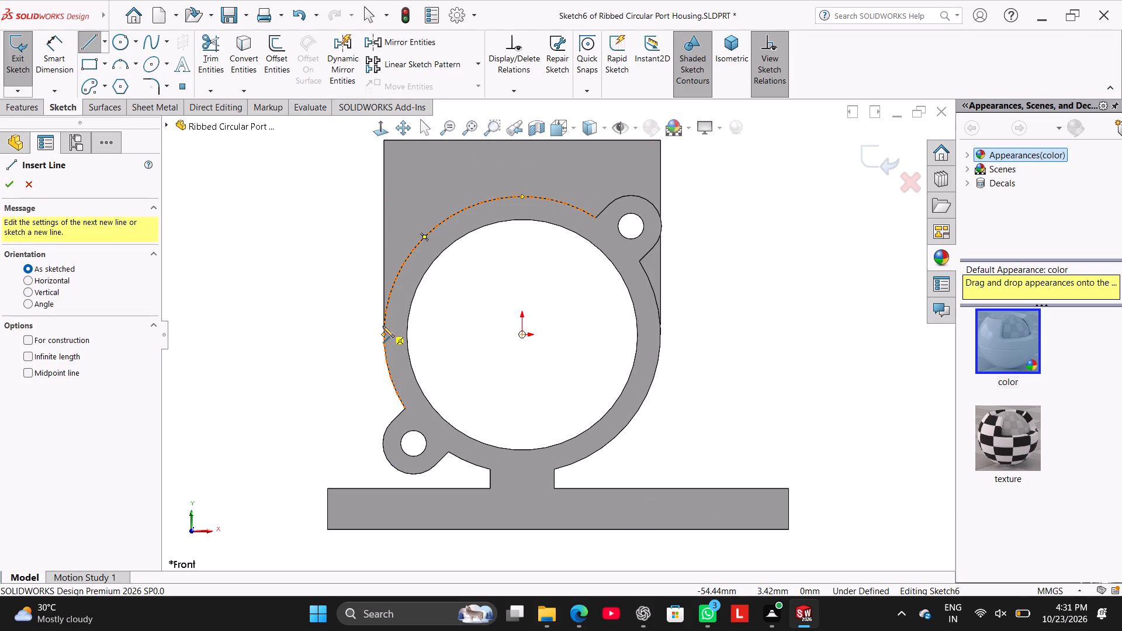
pyautogui.click(381, 334)
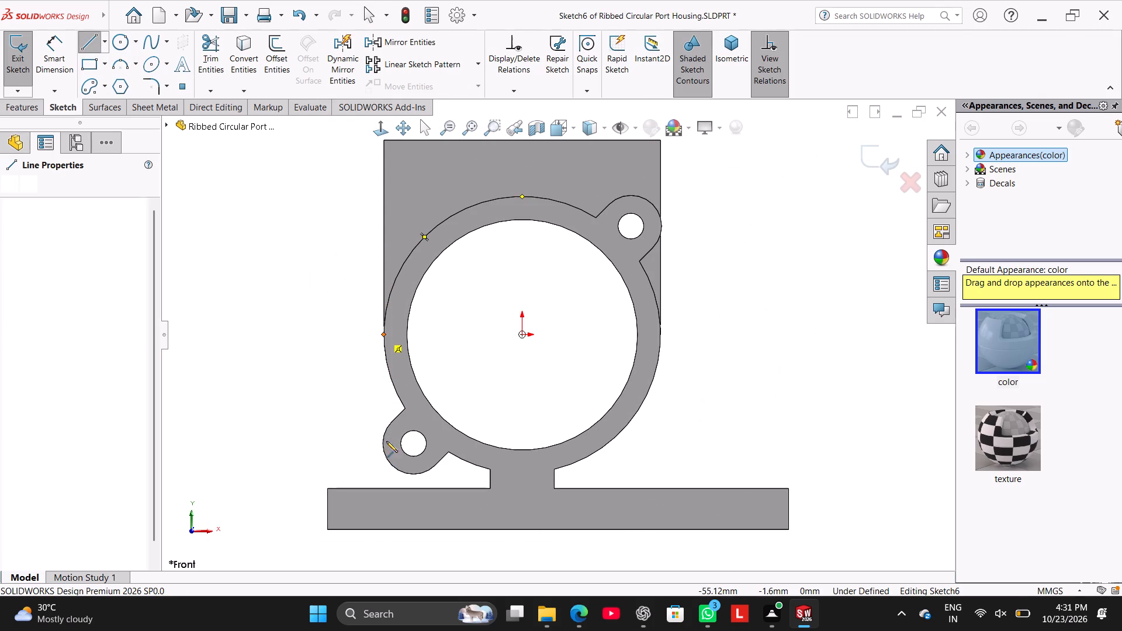
pyautogui.click(385, 488)
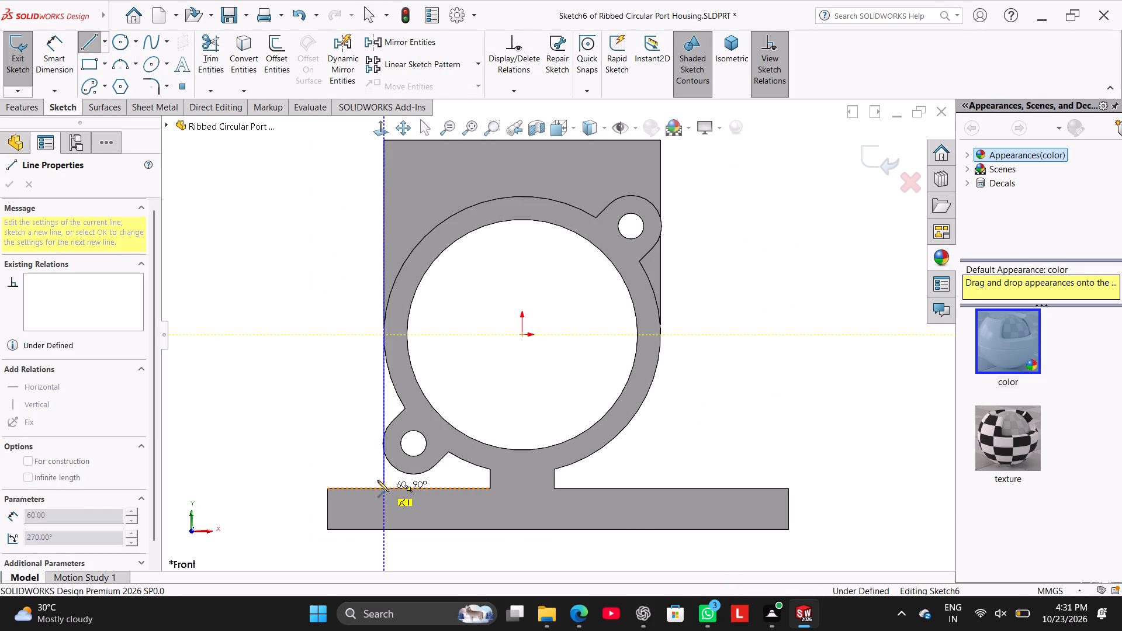
pyautogui.rightClick(324, 422)
pyautogui.click(345, 430)
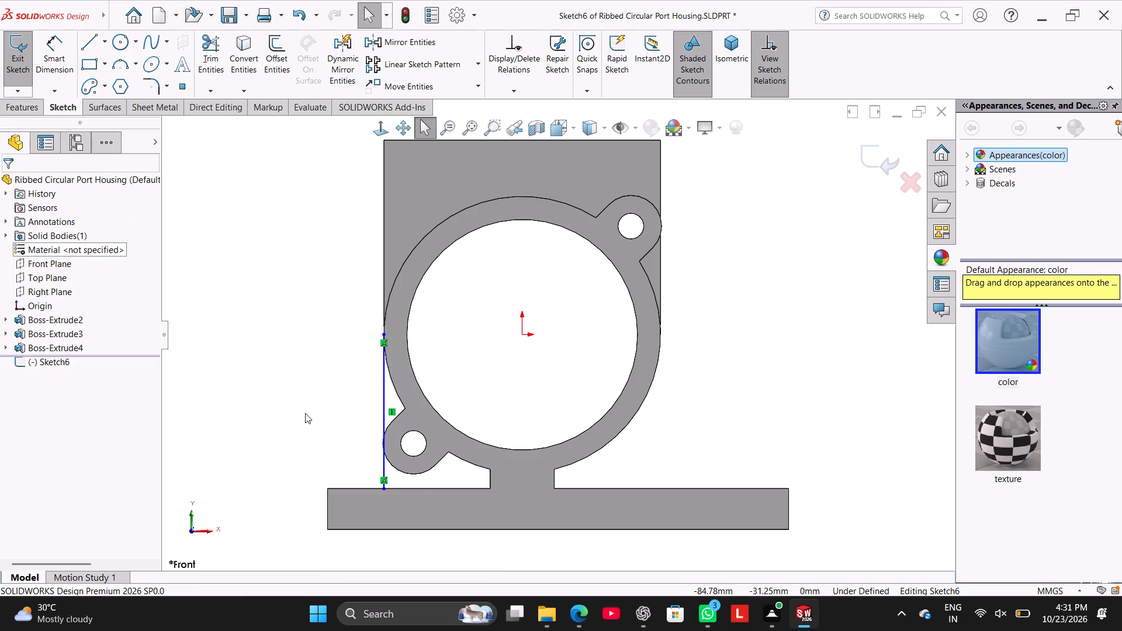
# Dimension the horizontal distance from the vertical line to the origin as 54 mm.
pyautogui.click(48, 60)
pyautogui.click(386, 469)
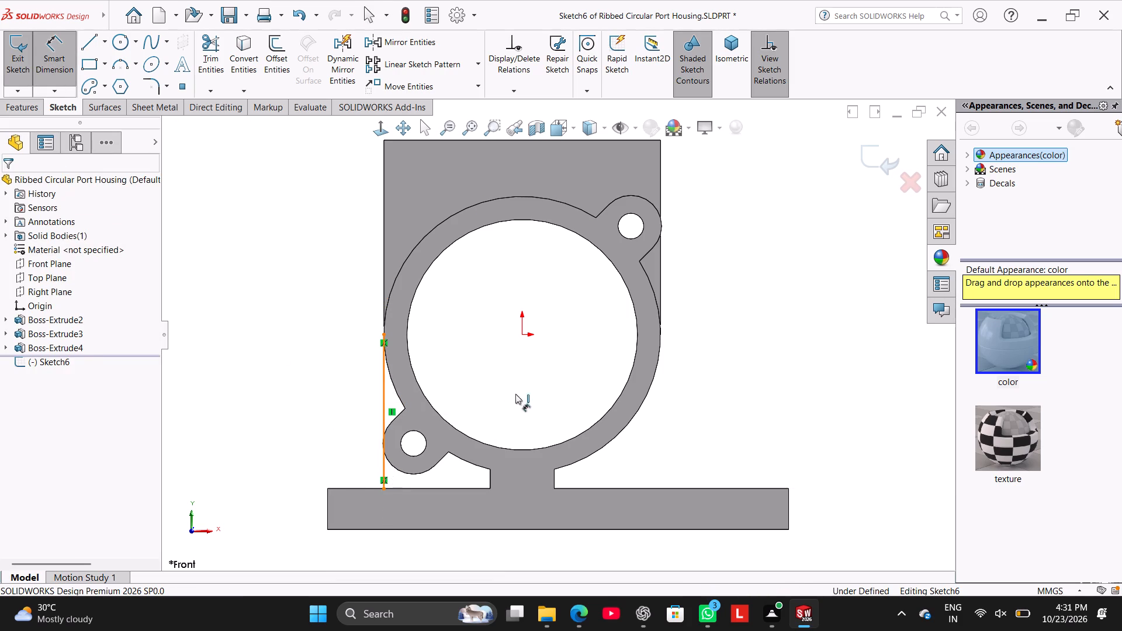
pyautogui.click(524, 334)
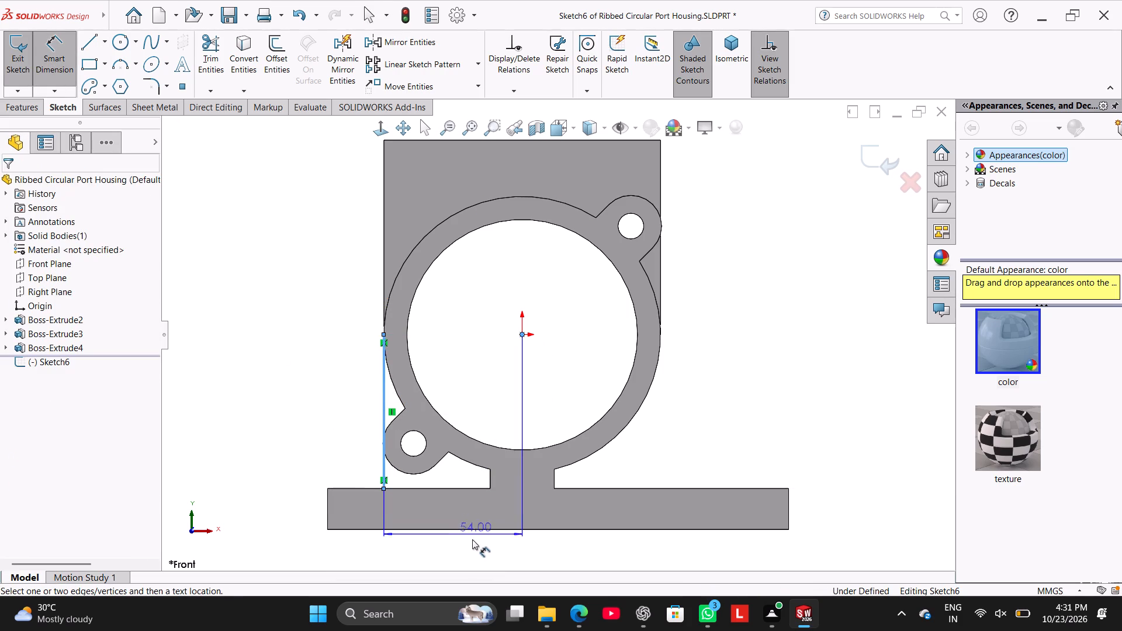
pyautogui.click(466, 548)
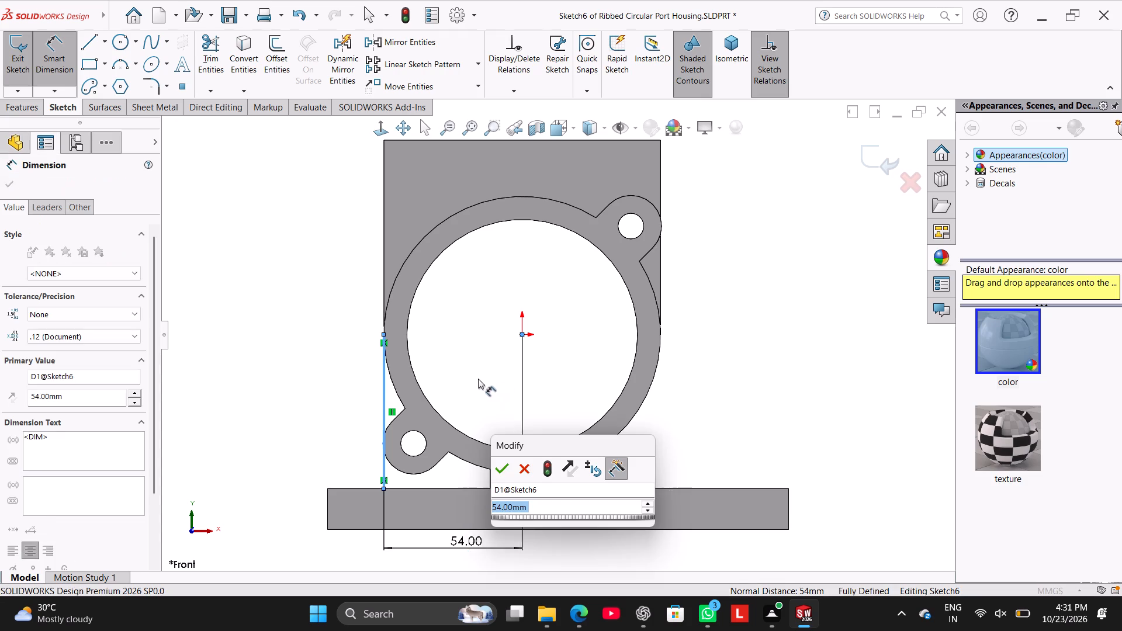
pyautogui.click(507, 466)
pyautogui.rightClick(292, 369)
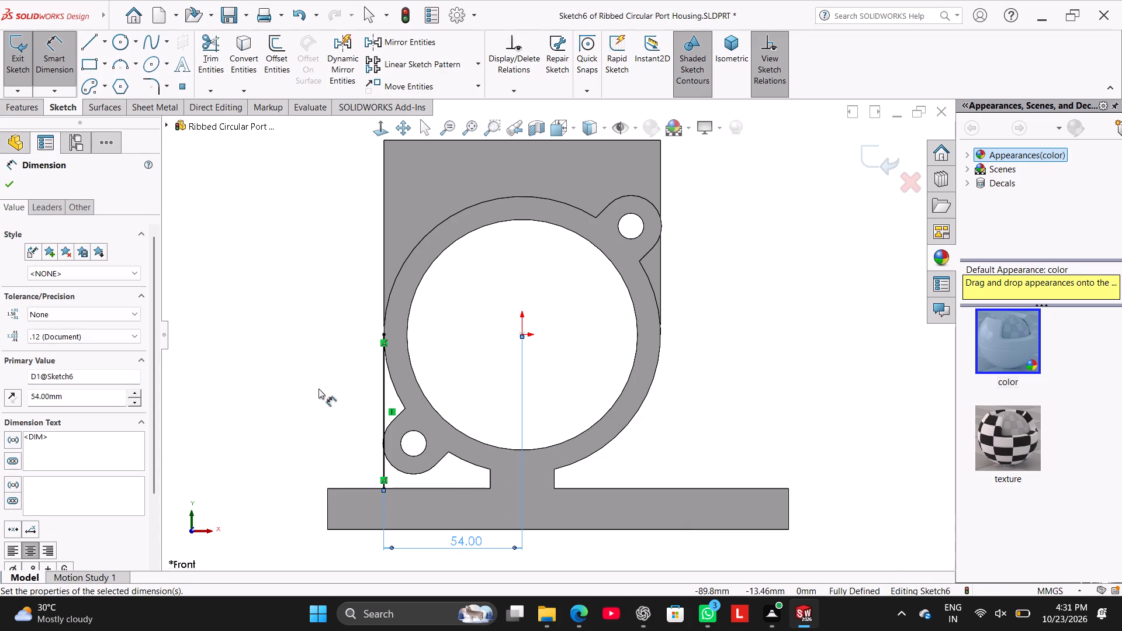
pyautogui.click(327, 408)
pyautogui.click(296, 404)
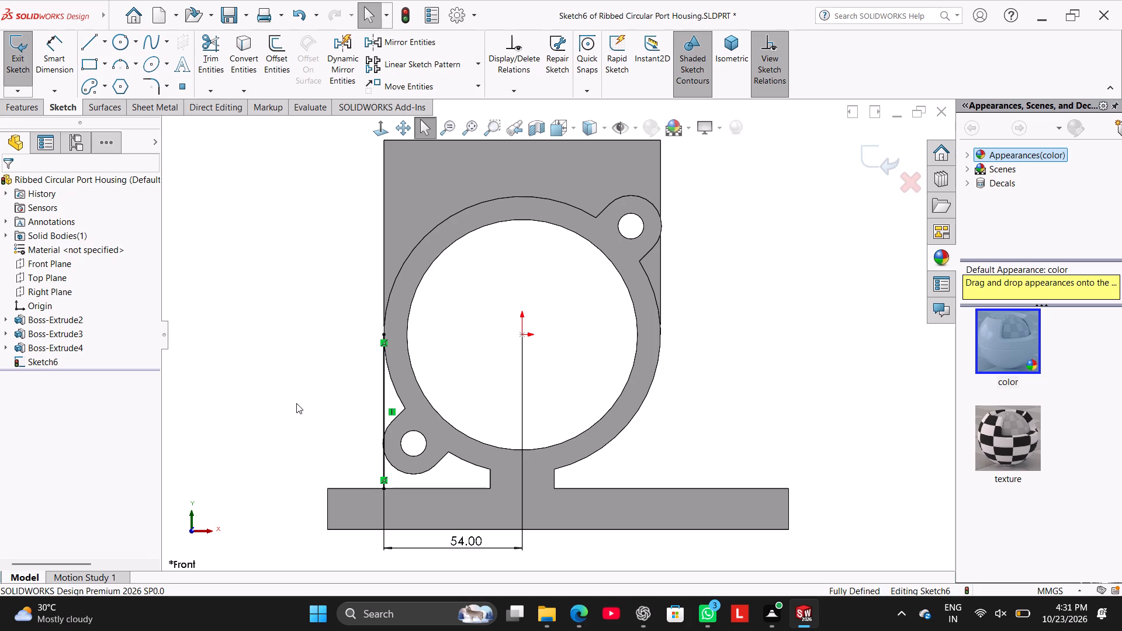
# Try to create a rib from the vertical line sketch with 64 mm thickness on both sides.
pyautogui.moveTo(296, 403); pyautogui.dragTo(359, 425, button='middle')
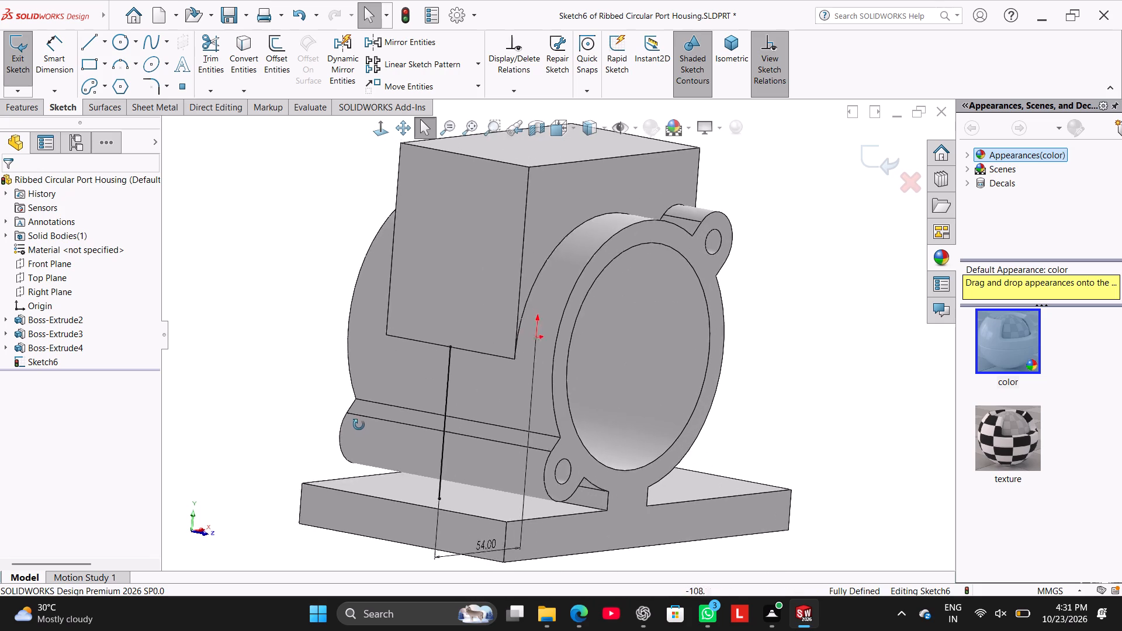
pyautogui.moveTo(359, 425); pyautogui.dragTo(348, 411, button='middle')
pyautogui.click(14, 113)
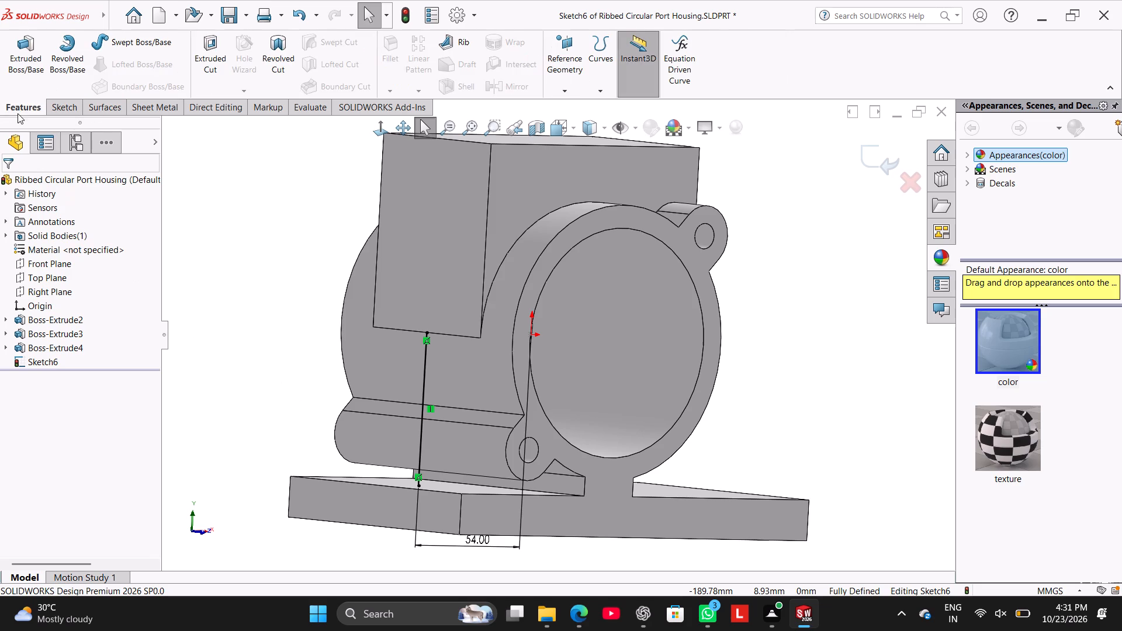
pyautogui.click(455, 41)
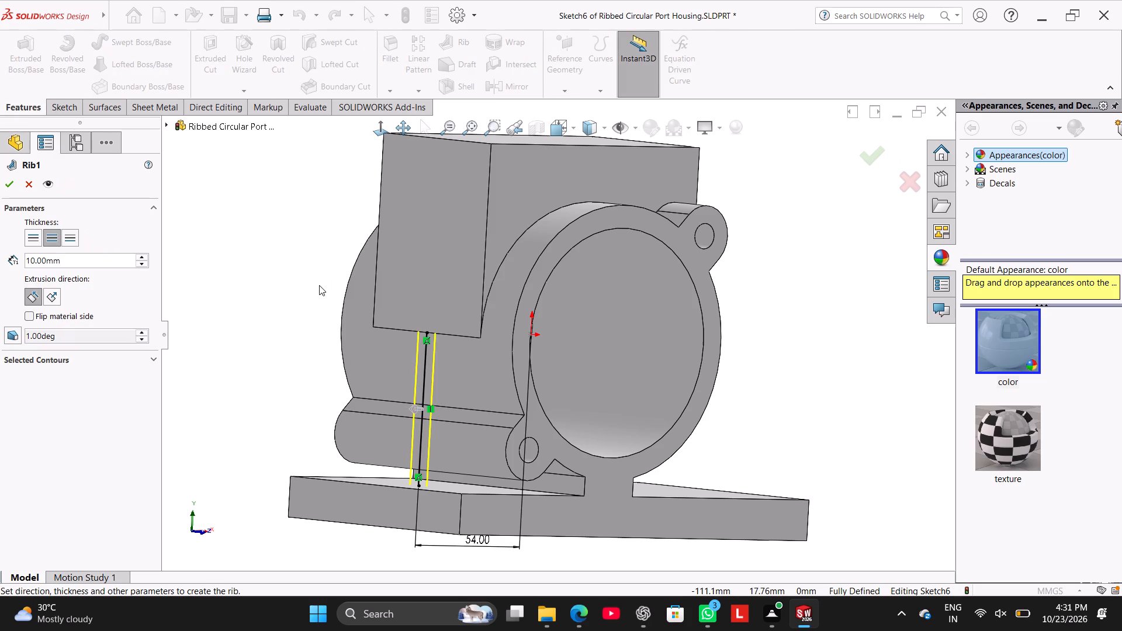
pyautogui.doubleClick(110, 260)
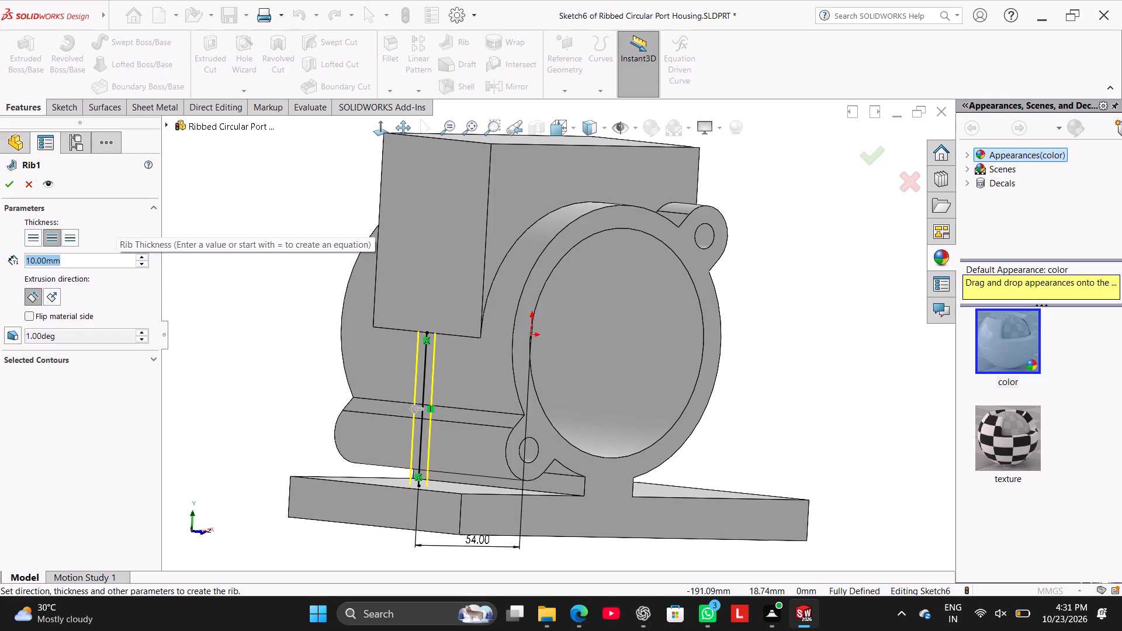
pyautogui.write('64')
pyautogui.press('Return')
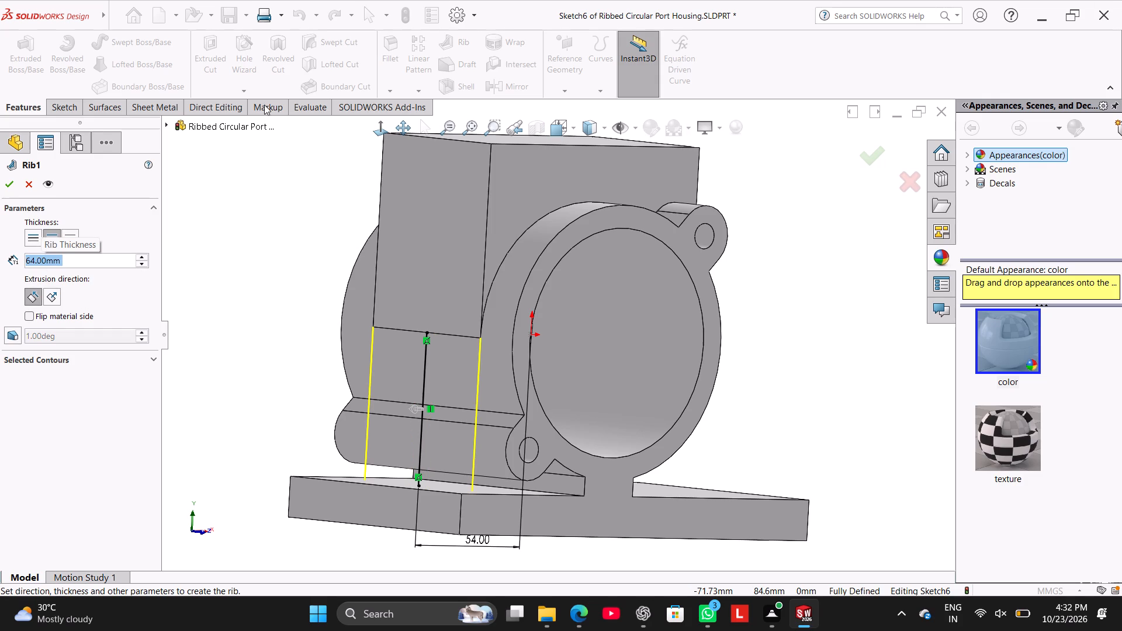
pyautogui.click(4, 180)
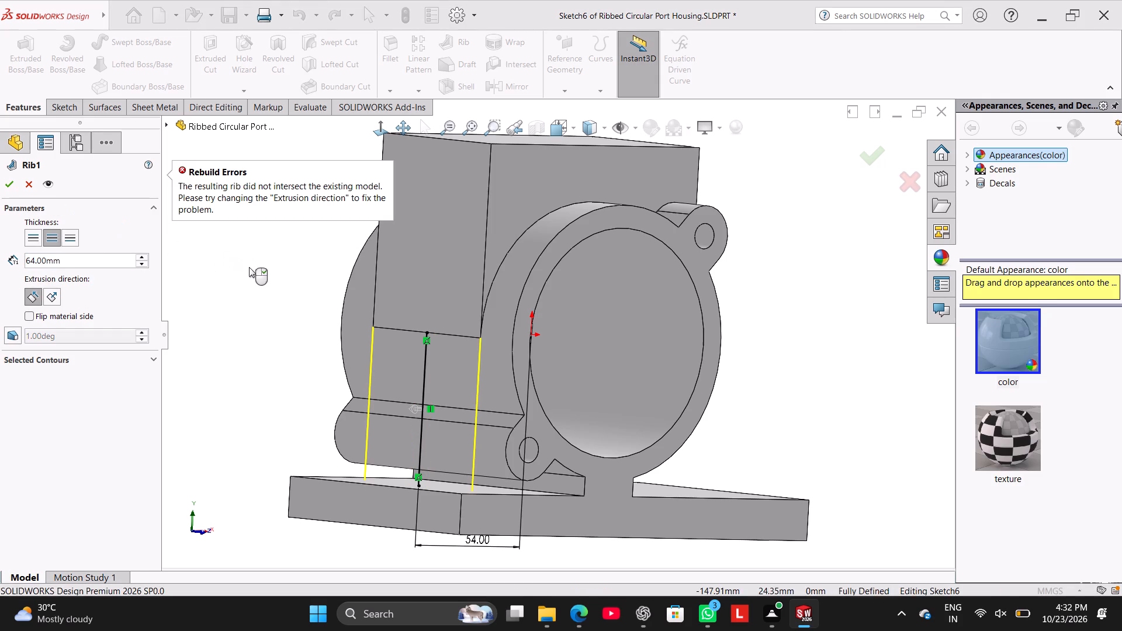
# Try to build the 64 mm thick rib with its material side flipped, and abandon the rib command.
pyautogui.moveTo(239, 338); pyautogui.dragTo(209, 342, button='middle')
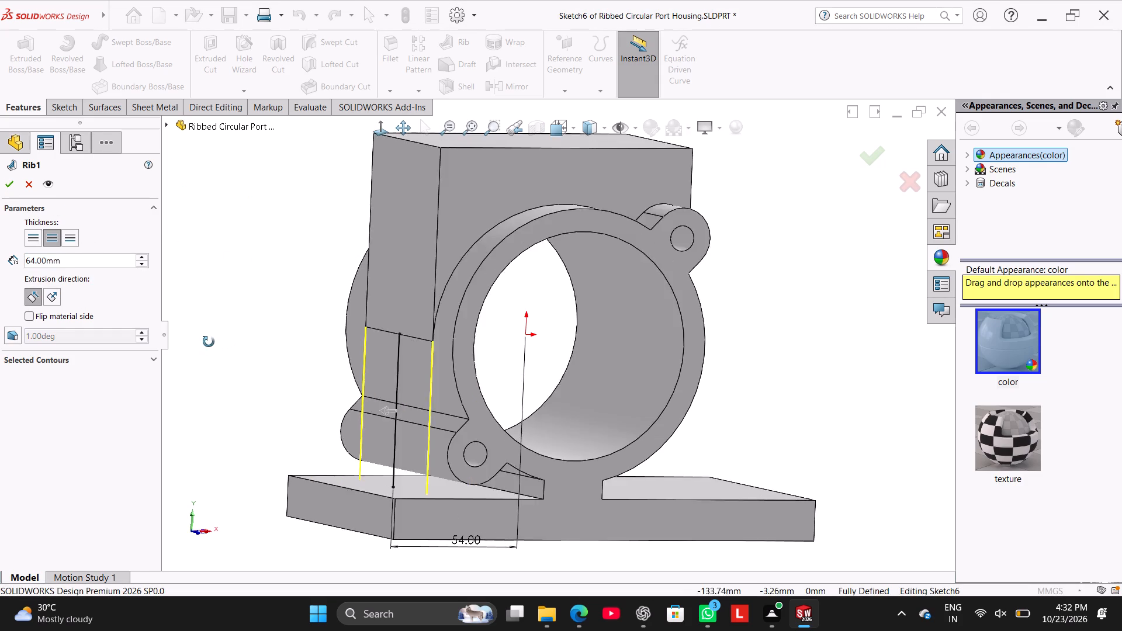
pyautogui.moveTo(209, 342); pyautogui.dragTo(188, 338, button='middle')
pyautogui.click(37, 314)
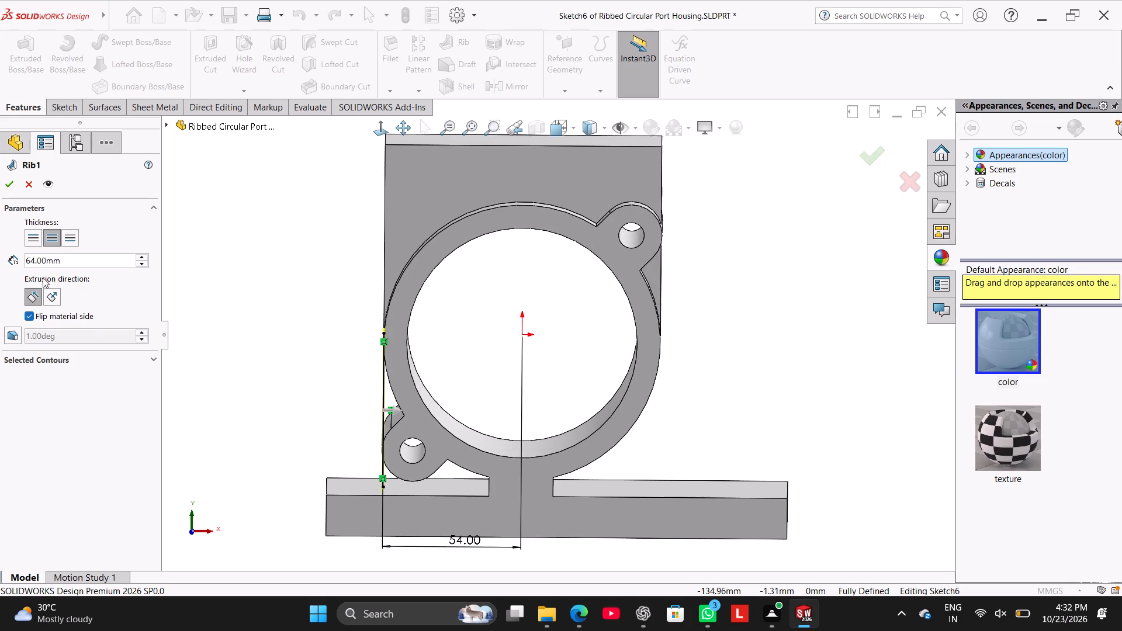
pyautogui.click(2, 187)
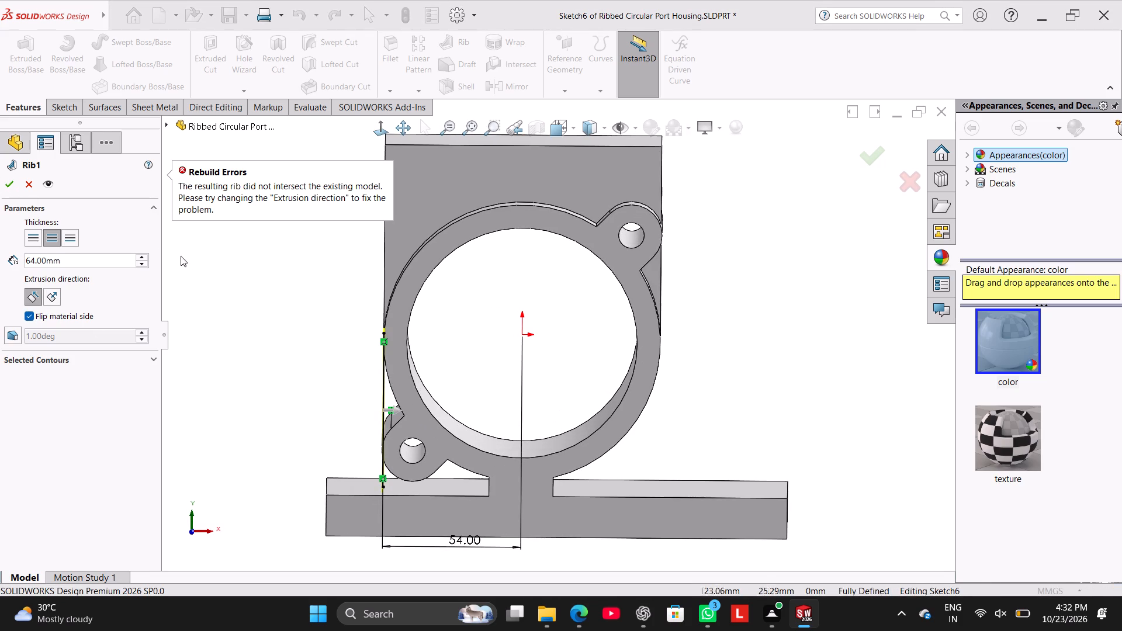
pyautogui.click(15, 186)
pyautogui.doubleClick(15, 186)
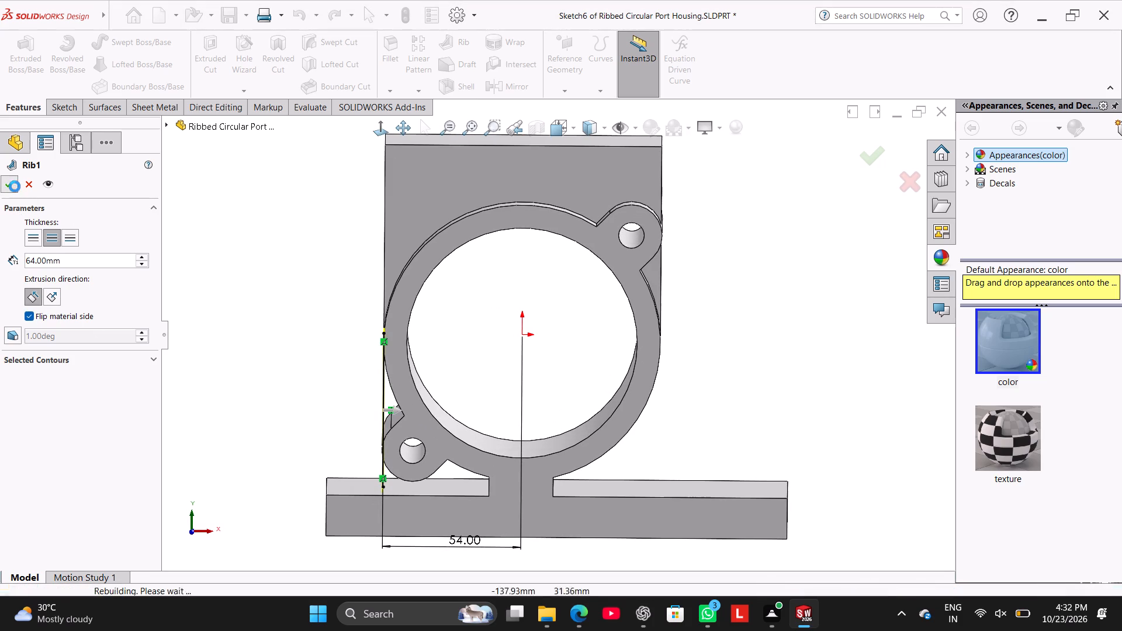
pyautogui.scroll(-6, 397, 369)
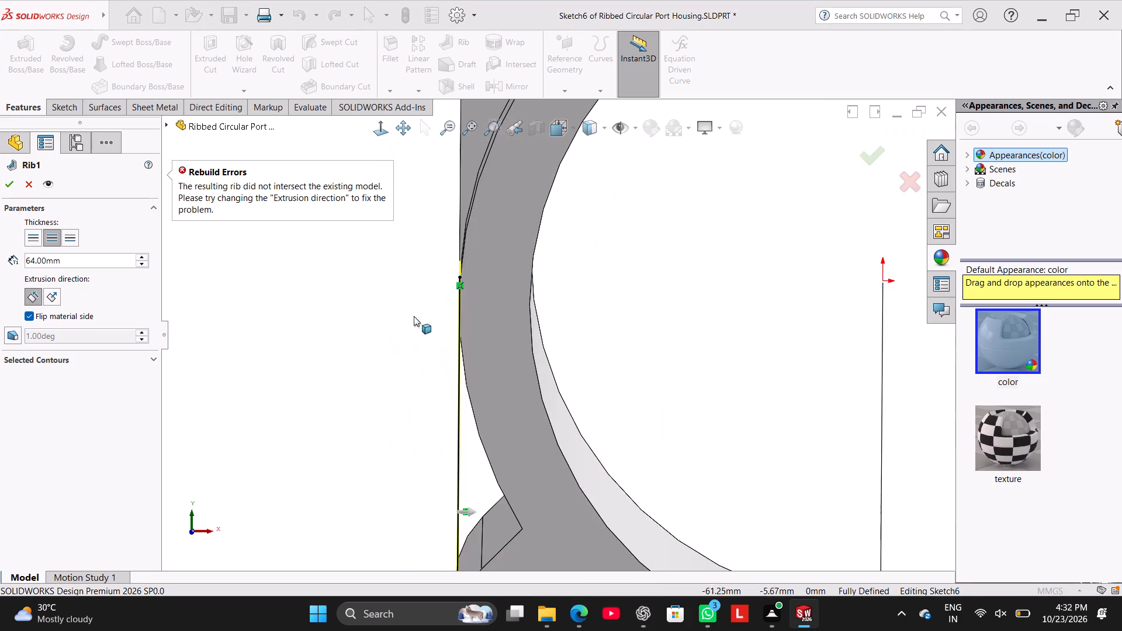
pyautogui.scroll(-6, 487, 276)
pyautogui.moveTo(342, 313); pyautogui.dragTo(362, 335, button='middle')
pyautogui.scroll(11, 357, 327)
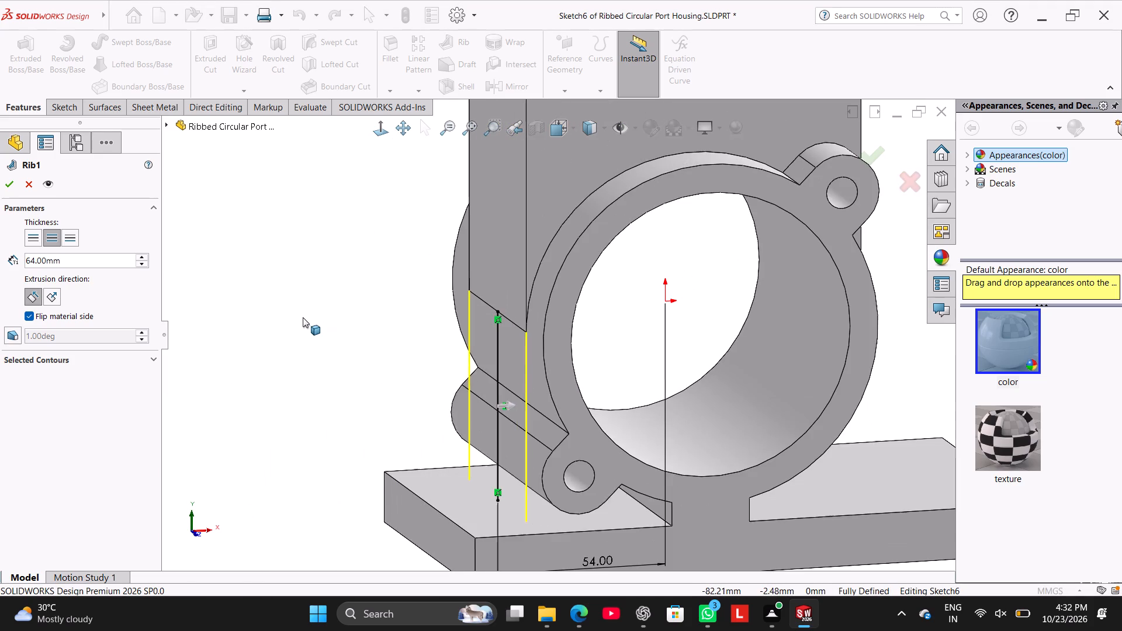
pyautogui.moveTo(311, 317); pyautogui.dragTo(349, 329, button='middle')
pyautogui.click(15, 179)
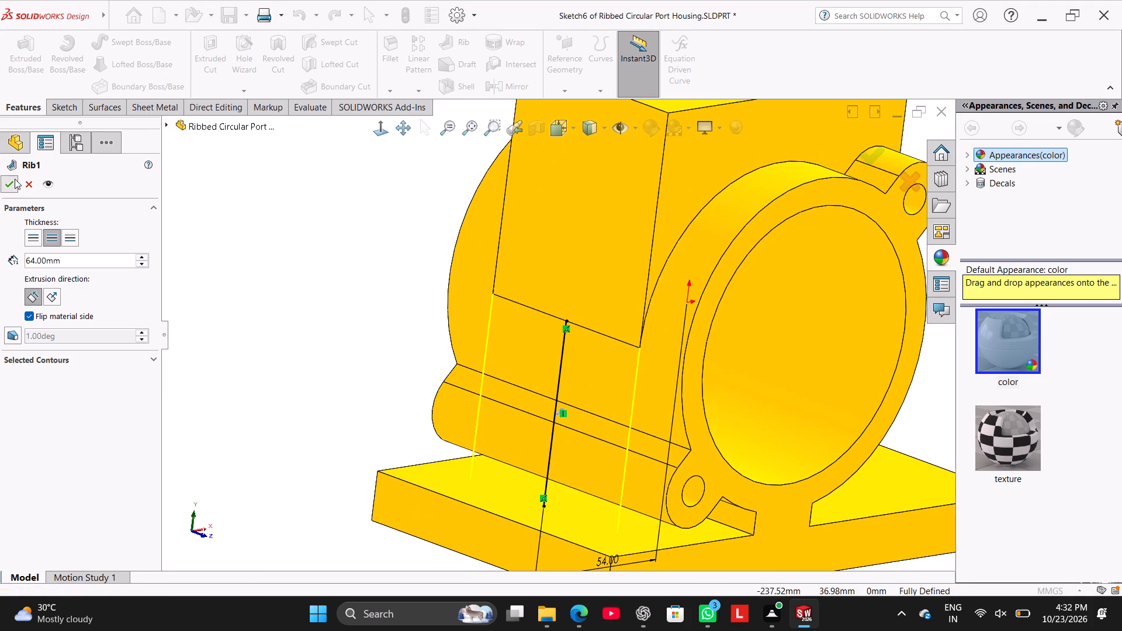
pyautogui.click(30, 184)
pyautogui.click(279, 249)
# Begin a thin extrusion of the open vertical line, with one-direction thickness reversed toward the ring's centre and set to 54 mm.
pyautogui.moveTo(302, 254); pyautogui.dragTo(258, 245, button='middle')
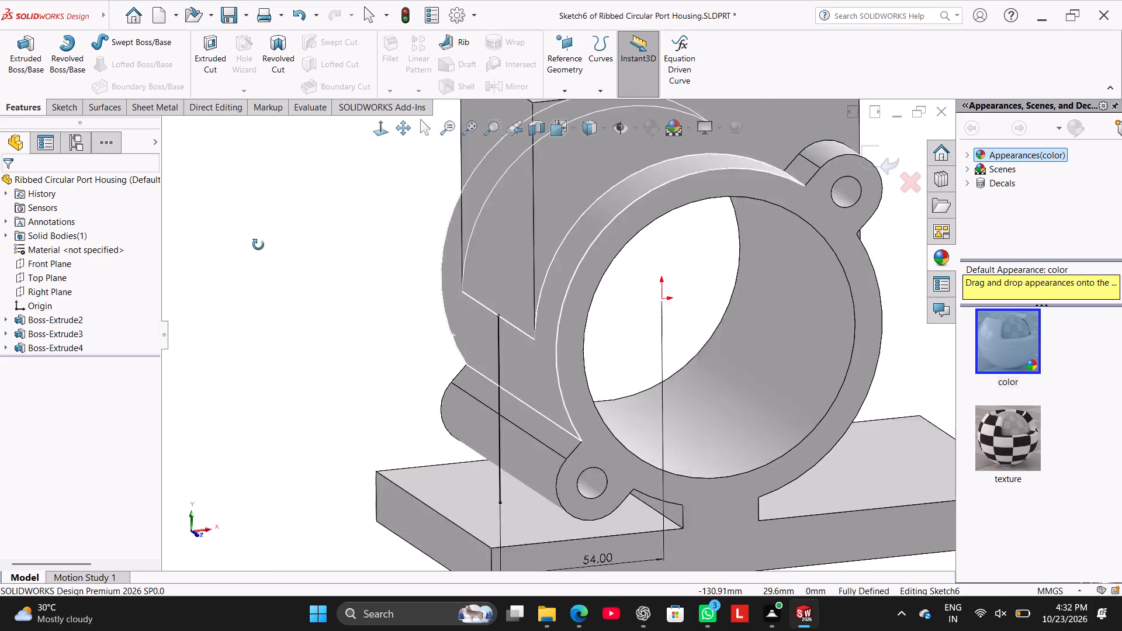
pyautogui.moveTo(258, 245); pyautogui.dragTo(258, 239, button='middle')
pyautogui.click(31, 66)
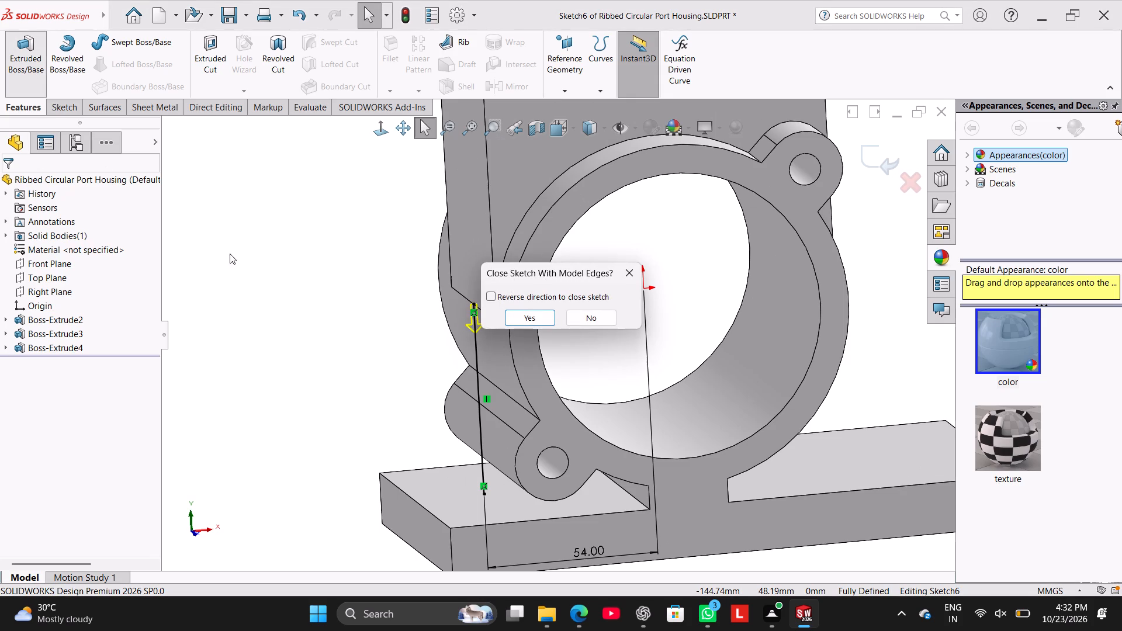
pyautogui.click(622, 272)
pyautogui.scroll(4, 362, 334)
pyautogui.click(303, 323)
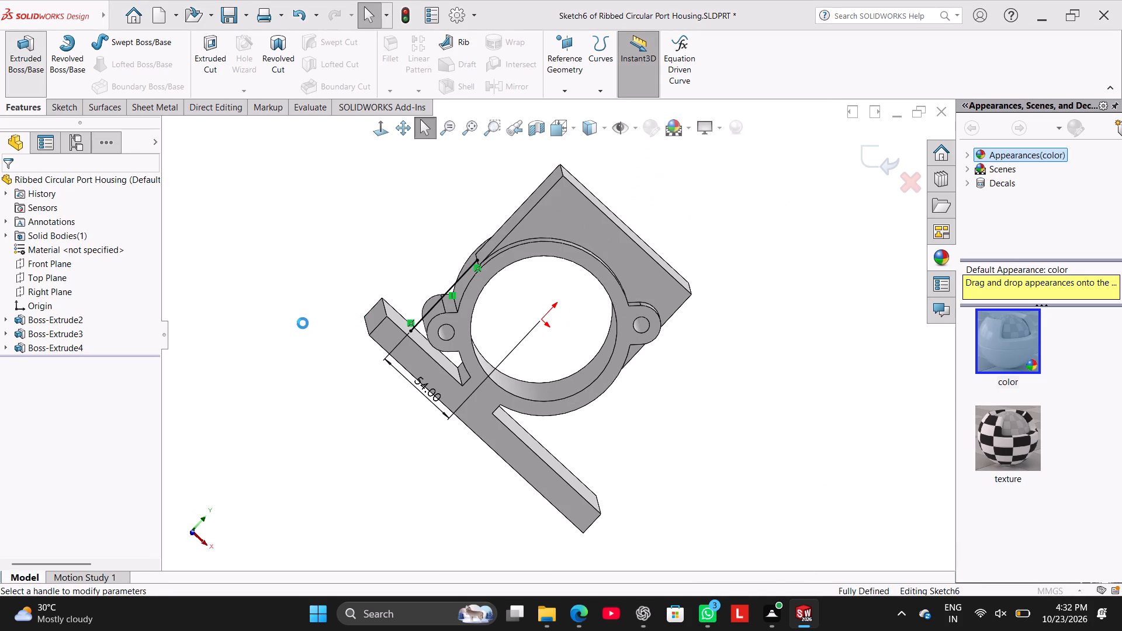
pyautogui.moveTo(271, 347); pyautogui.dragTo(431, 247, button='right')
pyautogui.moveTo(359, 313); pyautogui.dragTo(448, 328, button='middle')
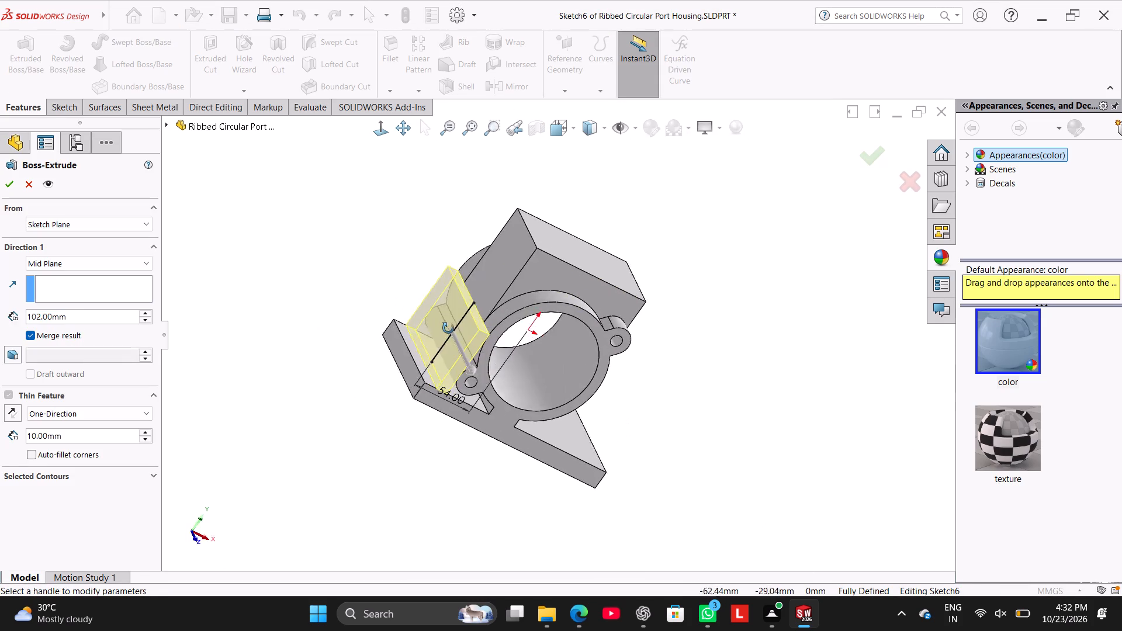
pyautogui.moveTo(448, 328); pyautogui.dragTo(419, 330, button='middle')
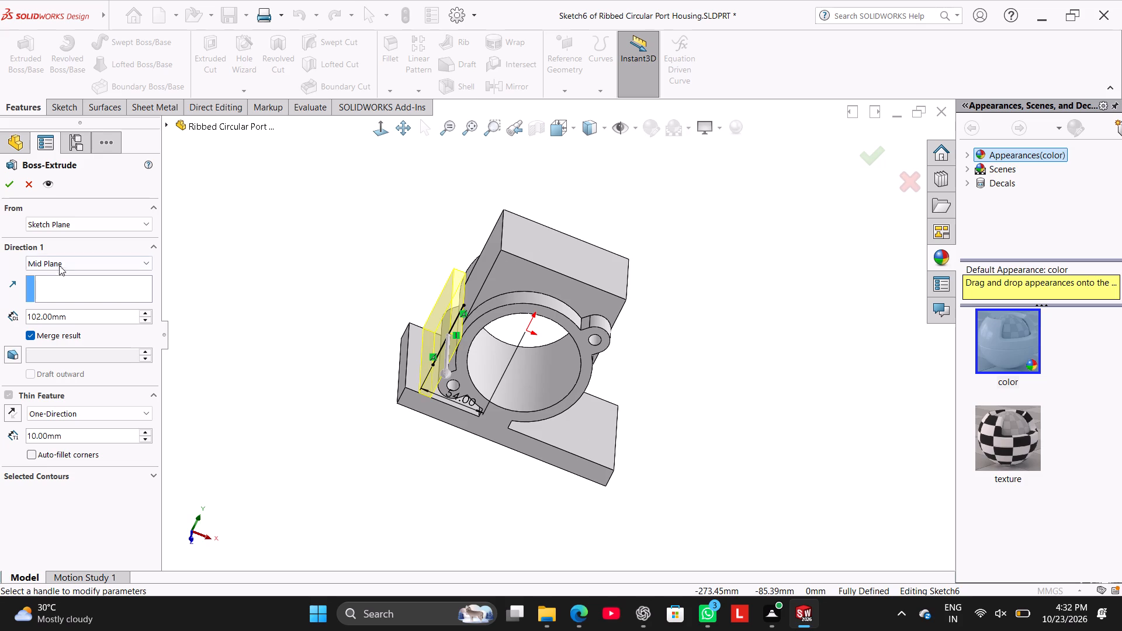
pyautogui.click(60, 262)
pyautogui.click(252, 307)
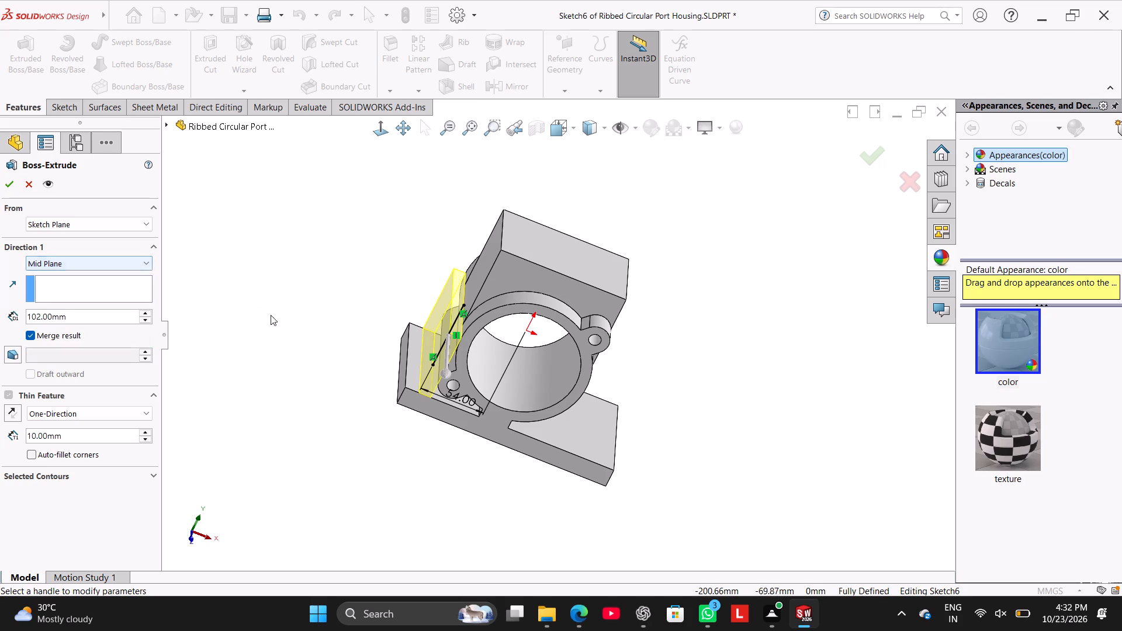
pyautogui.doubleClick(24, 390)
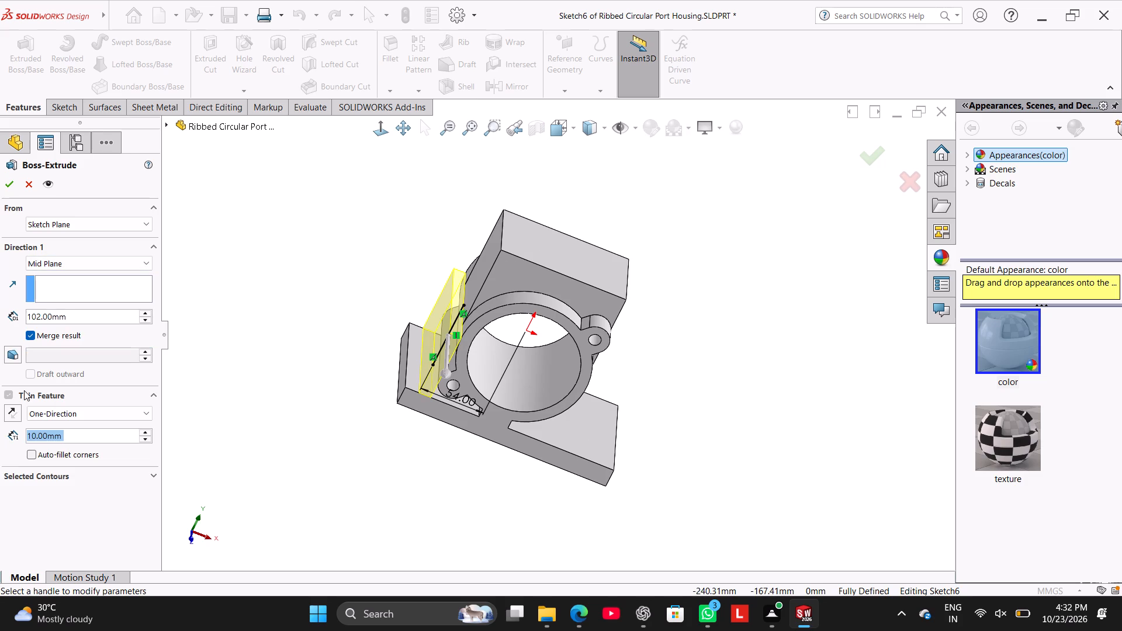
pyautogui.click(91, 434)
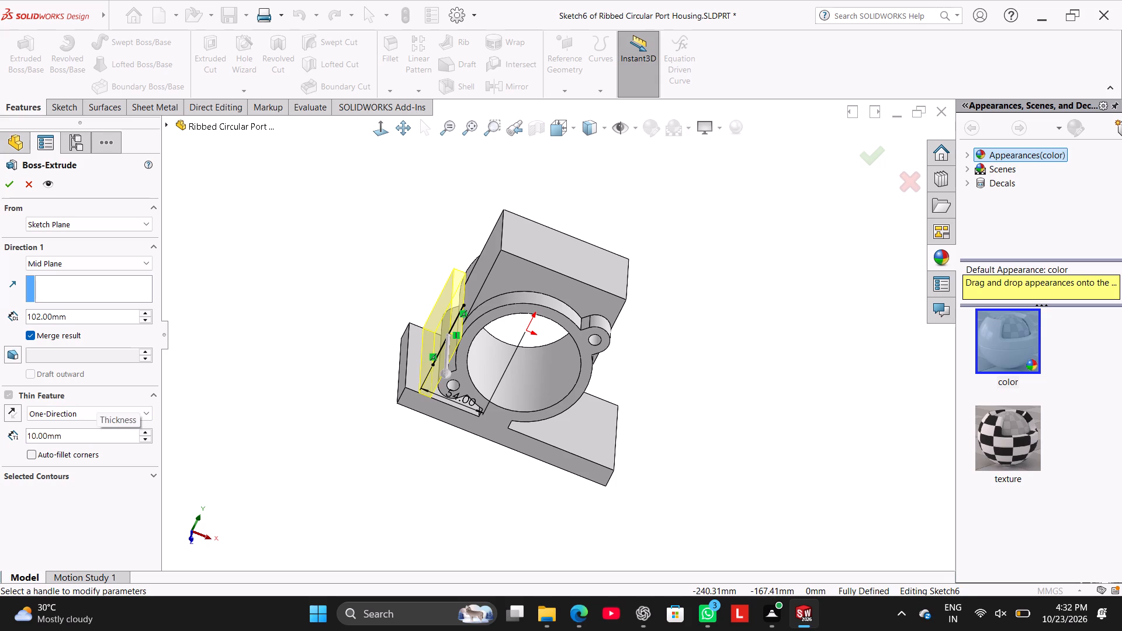
pyautogui.scroll(-5, 441, 420)
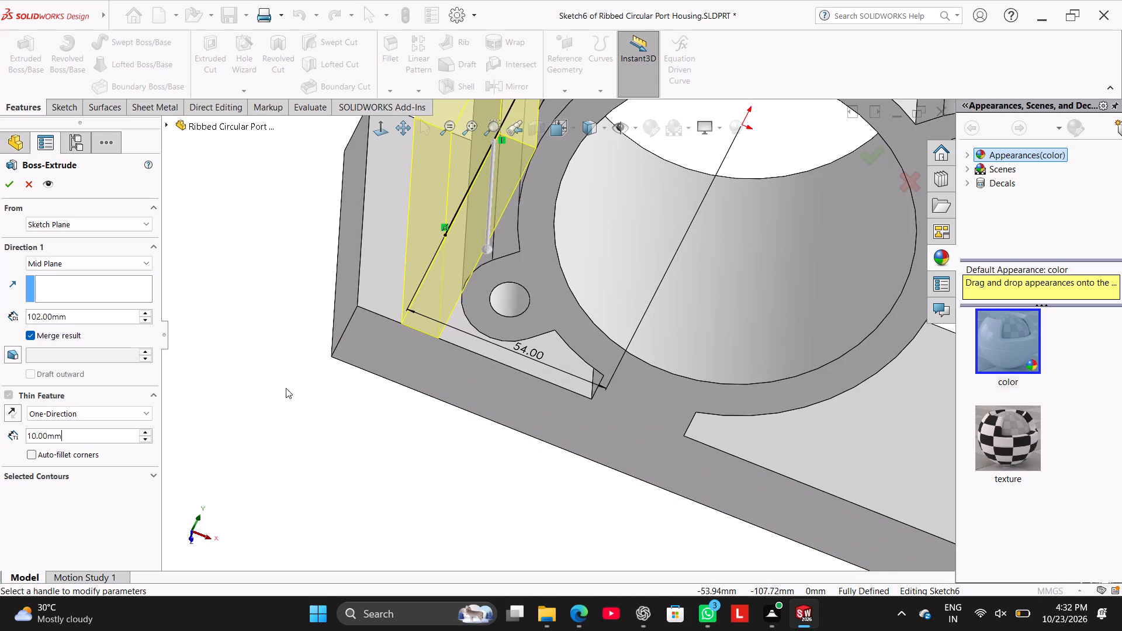
pyautogui.click(146, 430)
pyautogui.click(146, 430)
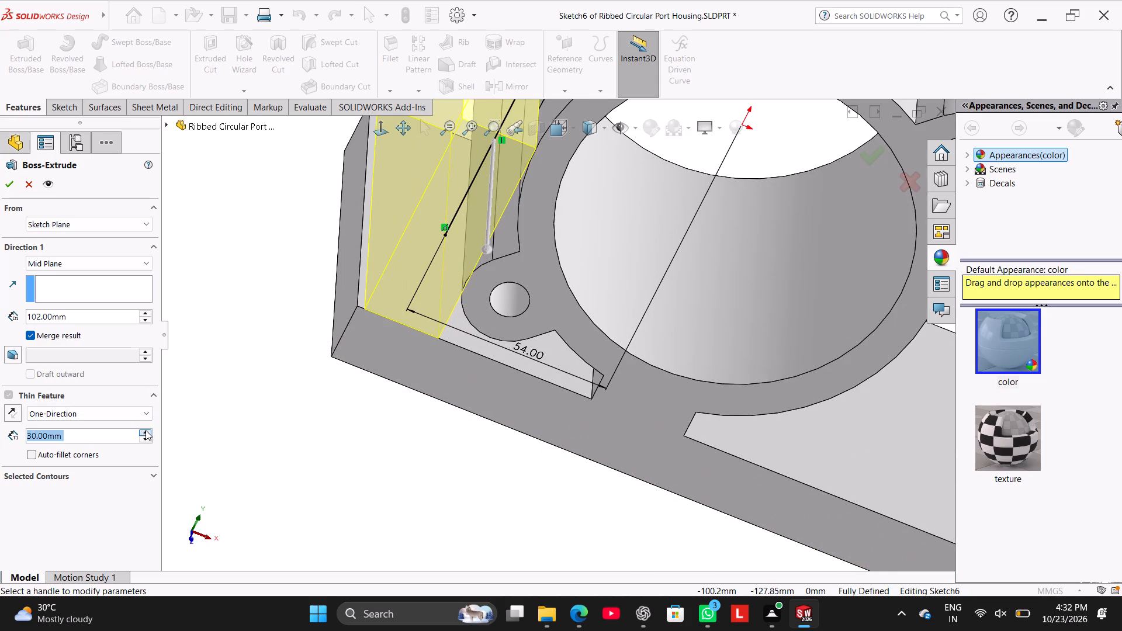
pyautogui.click(13, 411)
pyautogui.scroll(2, 286, 441)
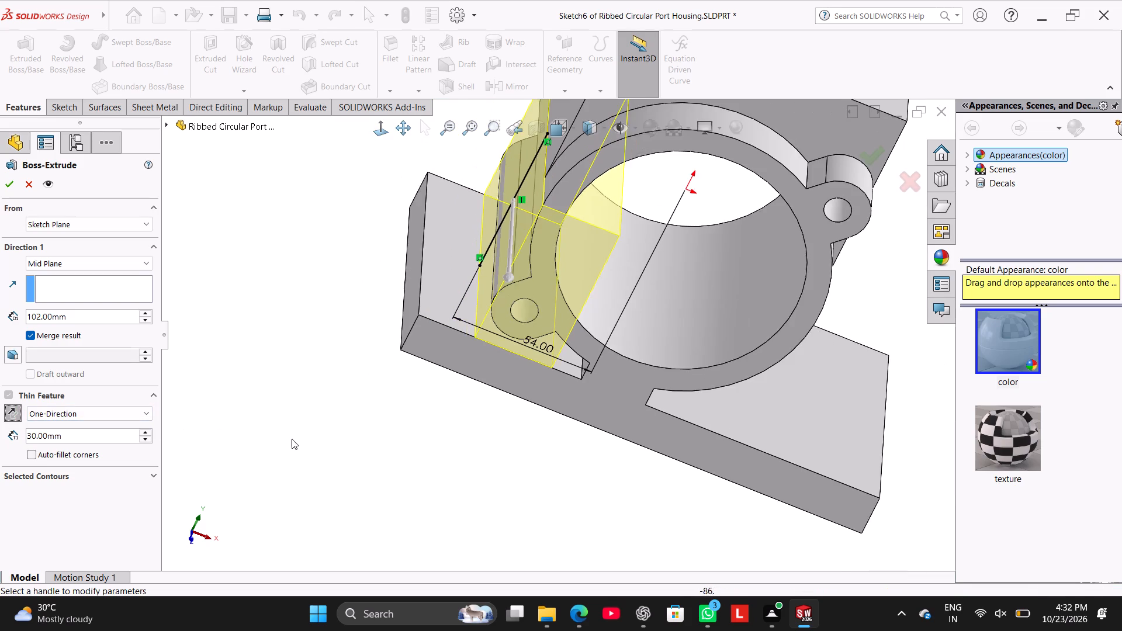
pyautogui.scroll(1, 292, 439)
pyautogui.doubleClick(107, 437)
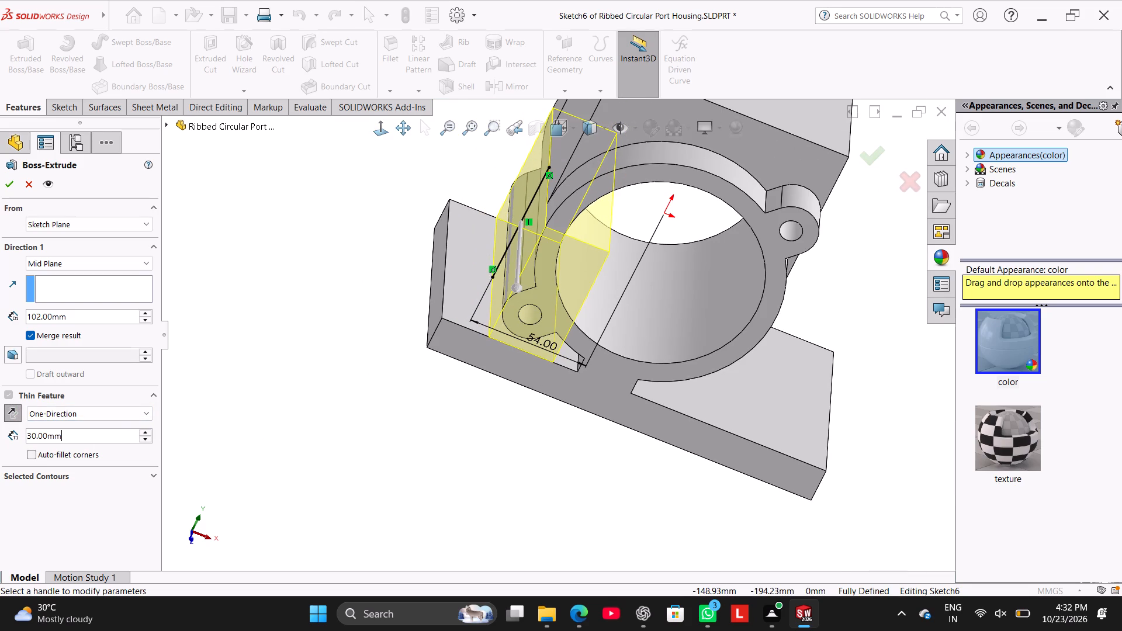
pyautogui.press('5')
pyautogui.press('4')
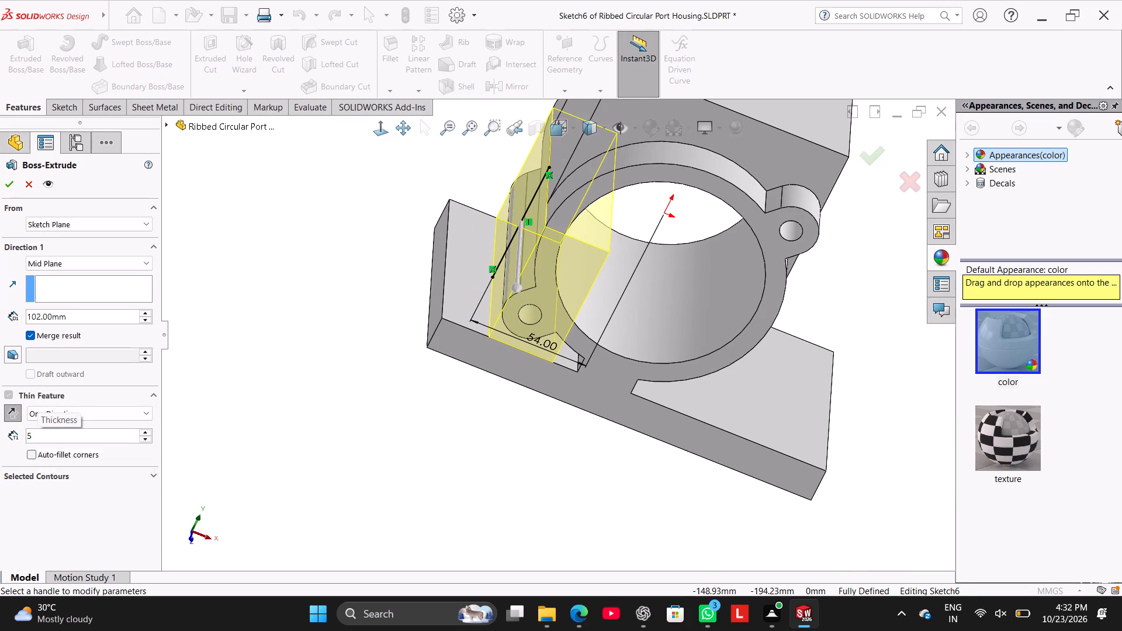
pyautogui.press('Return')
# Set the thin extrusion's Mid Plane depth to 64 mm and create it merged with the body.
pyautogui.moveTo(326, 408); pyautogui.dragTo(323, 357, button='middle')
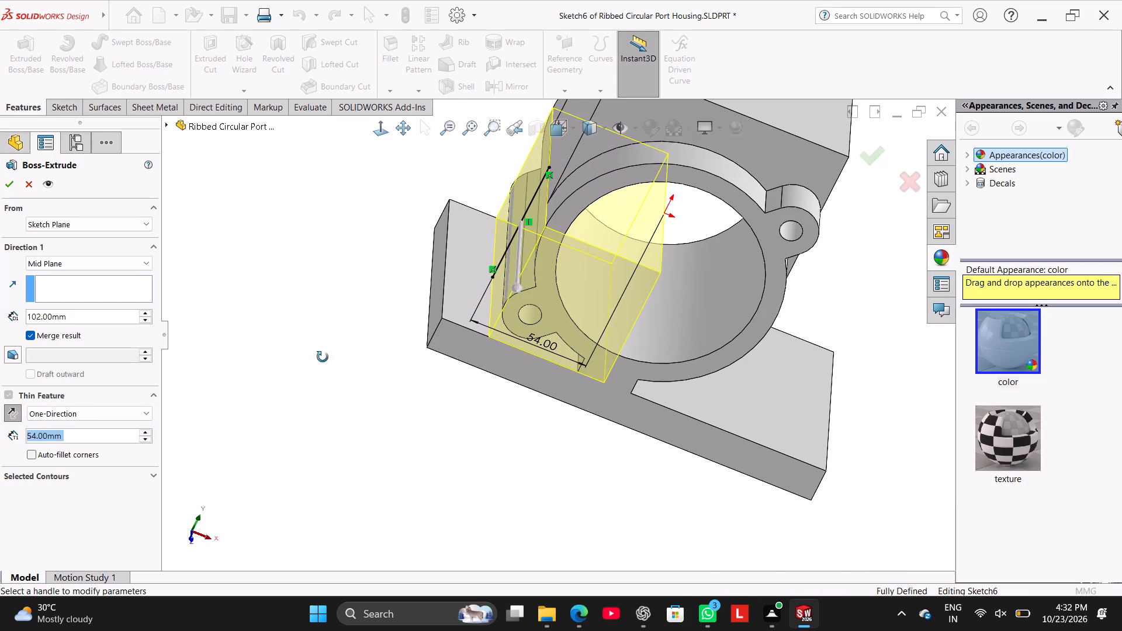
pyautogui.moveTo(323, 357); pyautogui.dragTo(355, 353, button='middle')
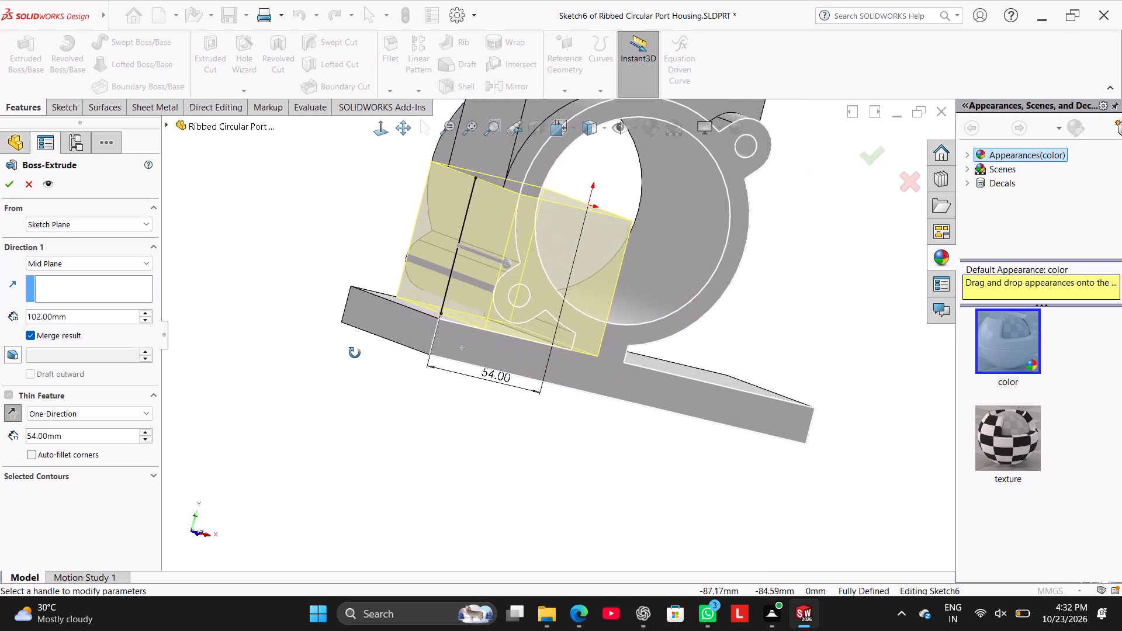
pyautogui.moveTo(355, 353); pyautogui.dragTo(341, 370, button='middle')
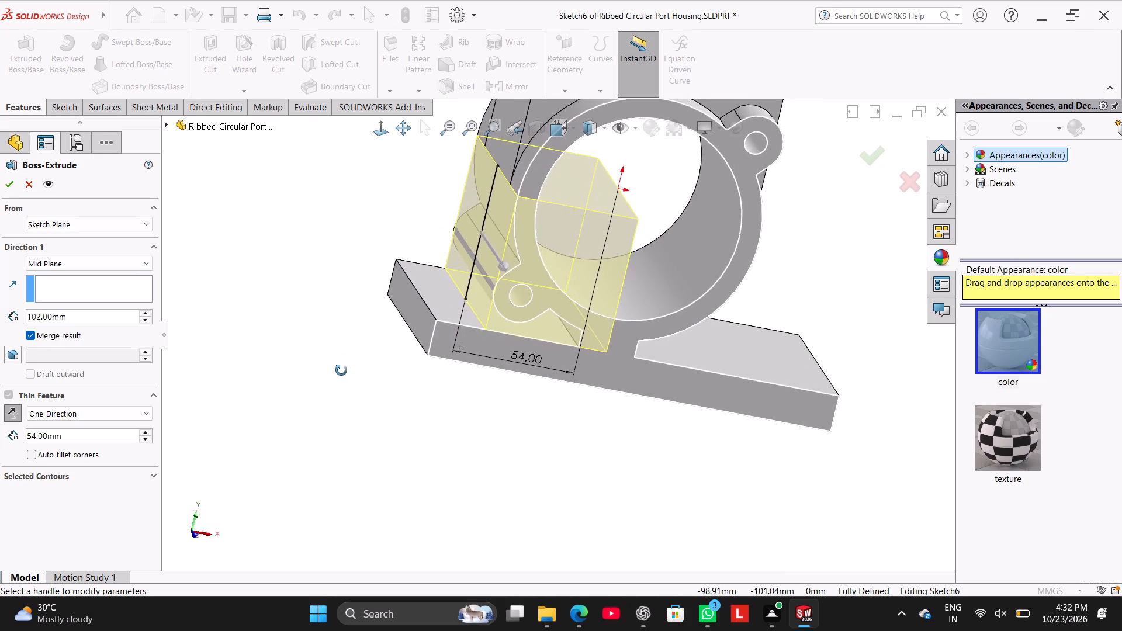
pyautogui.moveTo(341, 370); pyautogui.dragTo(374, 387, button='middle')
pyautogui.click(83, 317)
pyautogui.click(87, 317)
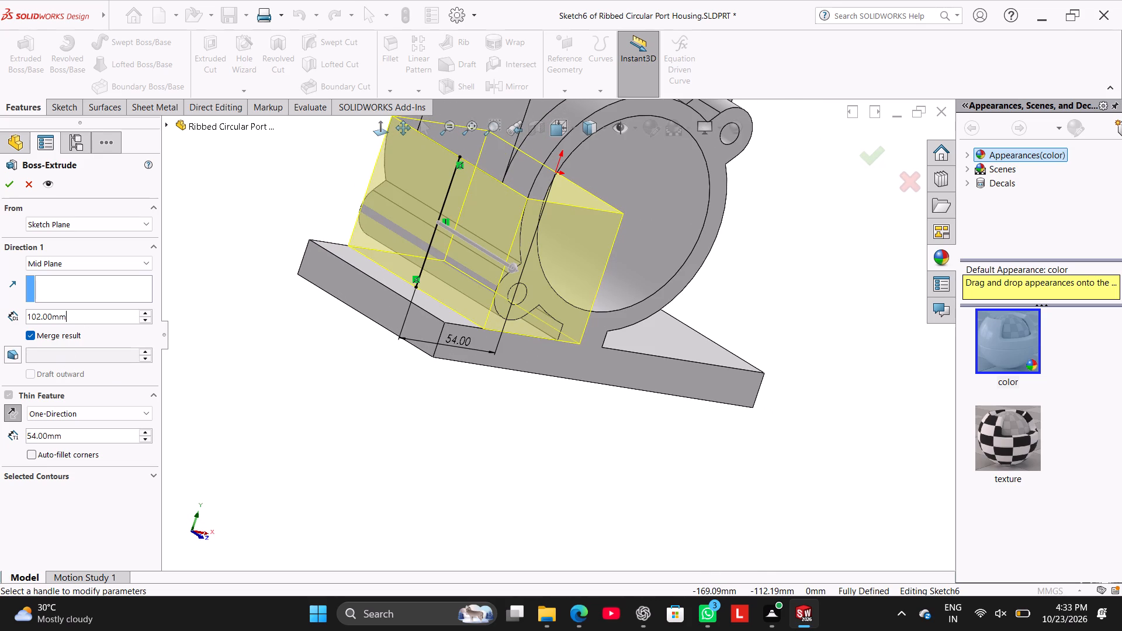
pyautogui.tripleClick(91, 317)
pyautogui.tripleClick(91, 317)
pyautogui.write('64')
pyautogui.press('Return')
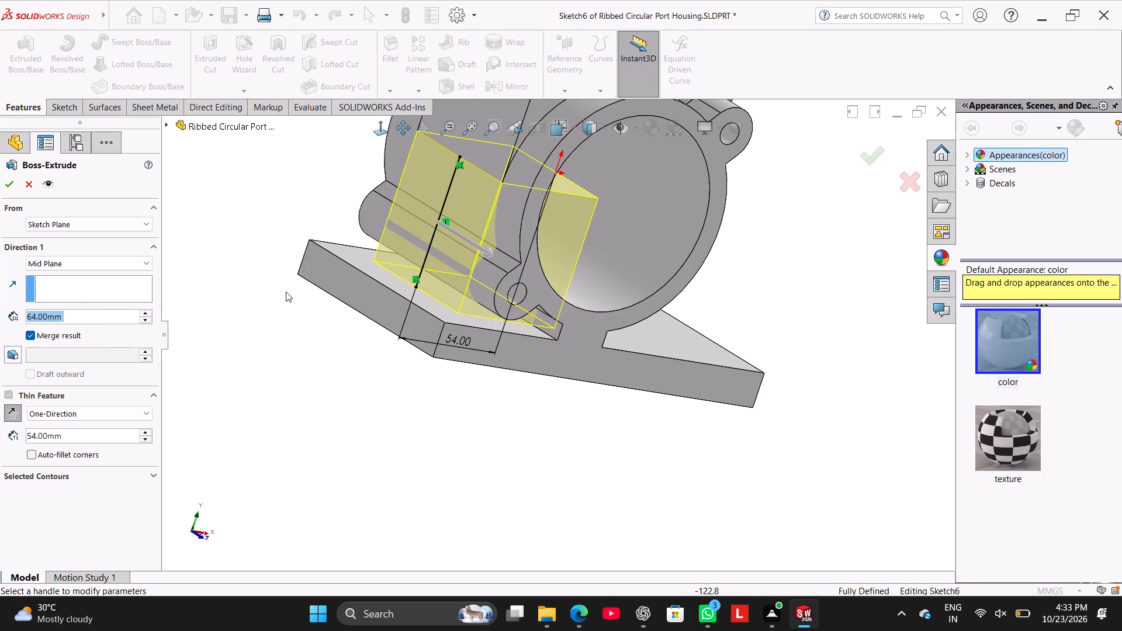
pyautogui.click(12, 187)
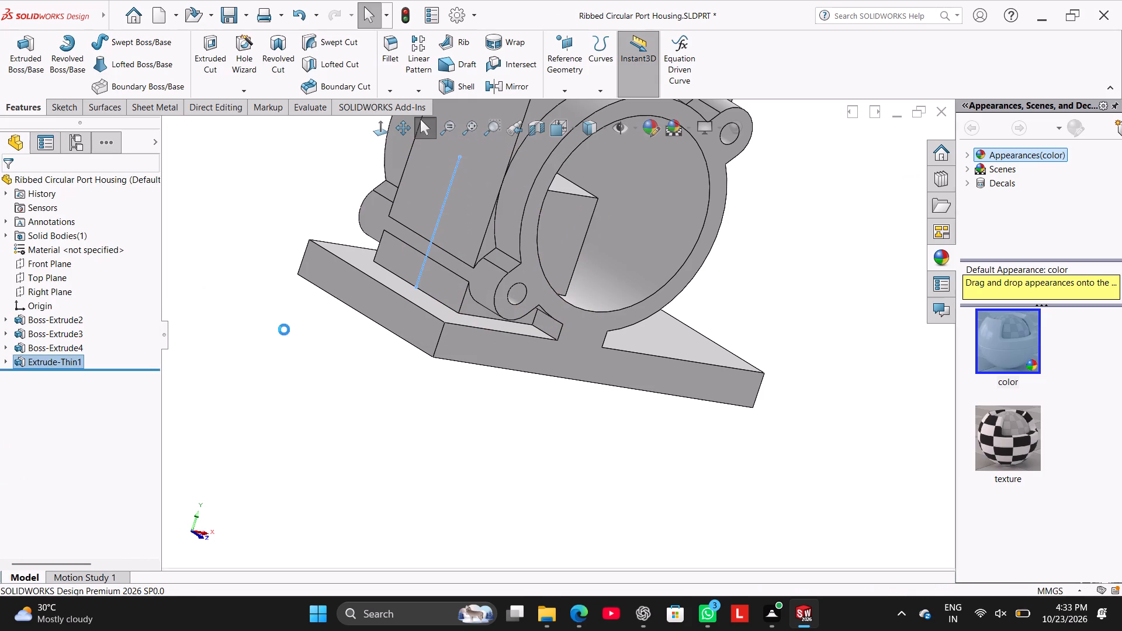
pyautogui.click(284, 330)
pyautogui.moveTo(311, 334); pyautogui.dragTo(236, 307, button='middle')
pyautogui.moveTo(243, 336); pyautogui.dragTo(321, 280, button='right')
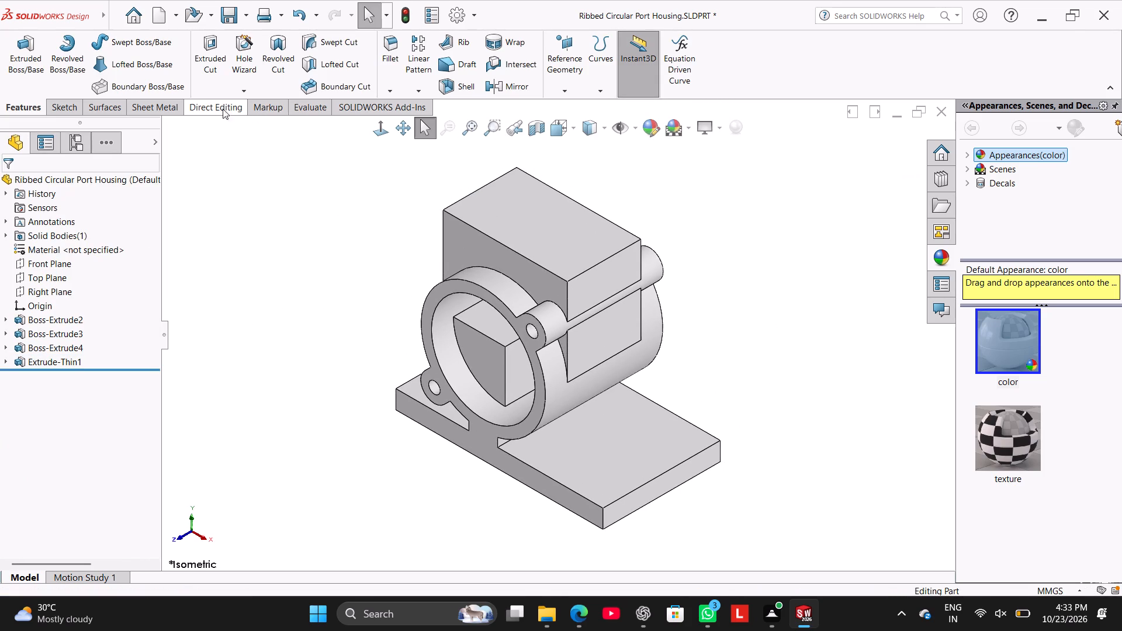
# Remove the four faces of the block protruding inside the ring's bore using Delete Face with Delete and Patch.
pyautogui.click(214, 108)
pyautogui.click(238, 58)
pyautogui.click(482, 375)
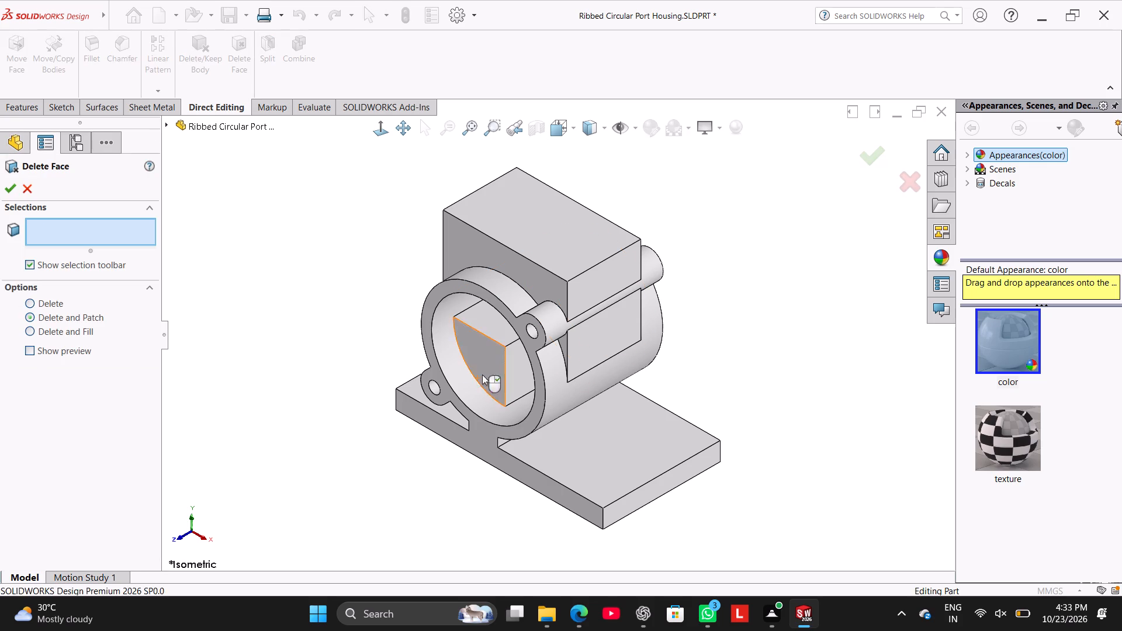
pyautogui.click(488, 325)
pyautogui.click(511, 380)
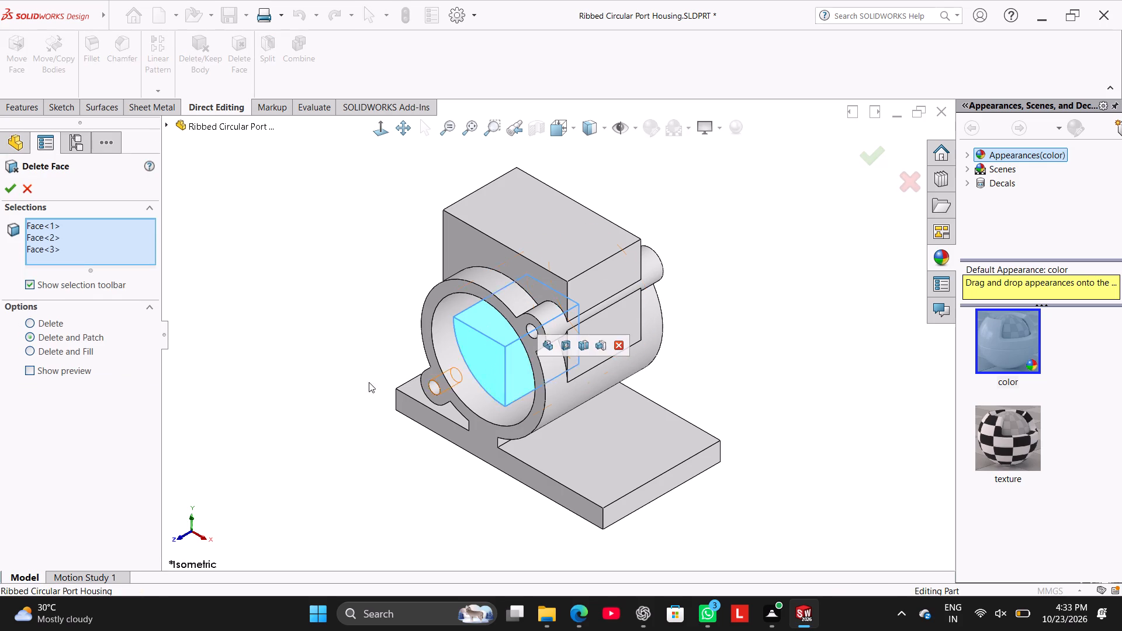
pyautogui.moveTo(321, 368); pyautogui.dragTo(191, 437, button='middle')
pyautogui.click(631, 328)
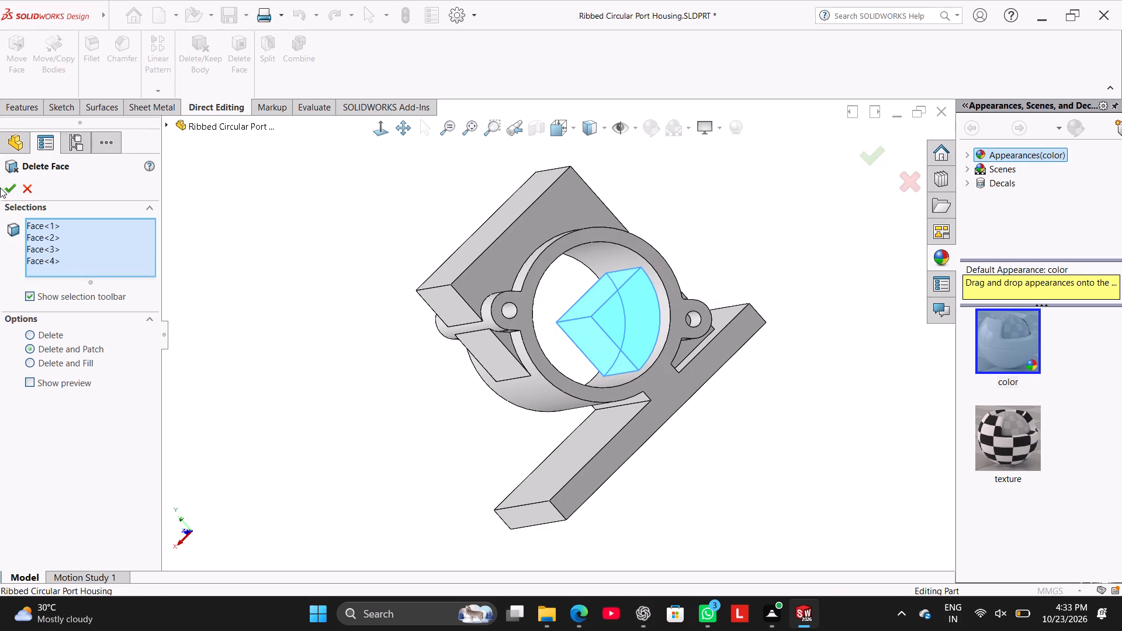
pyautogui.click(9, 187)
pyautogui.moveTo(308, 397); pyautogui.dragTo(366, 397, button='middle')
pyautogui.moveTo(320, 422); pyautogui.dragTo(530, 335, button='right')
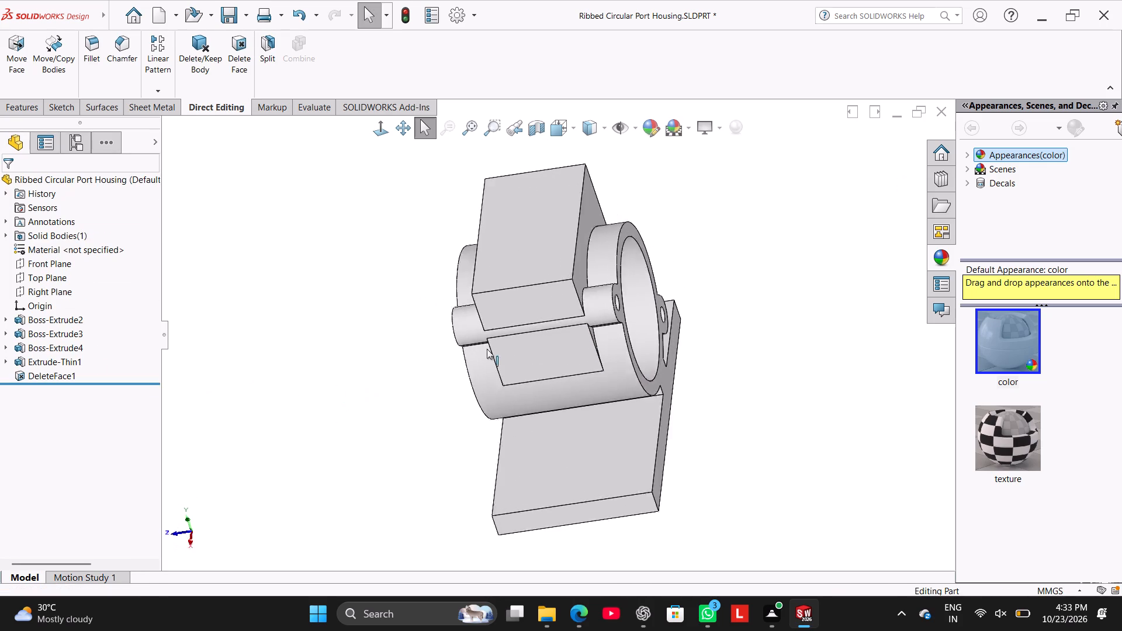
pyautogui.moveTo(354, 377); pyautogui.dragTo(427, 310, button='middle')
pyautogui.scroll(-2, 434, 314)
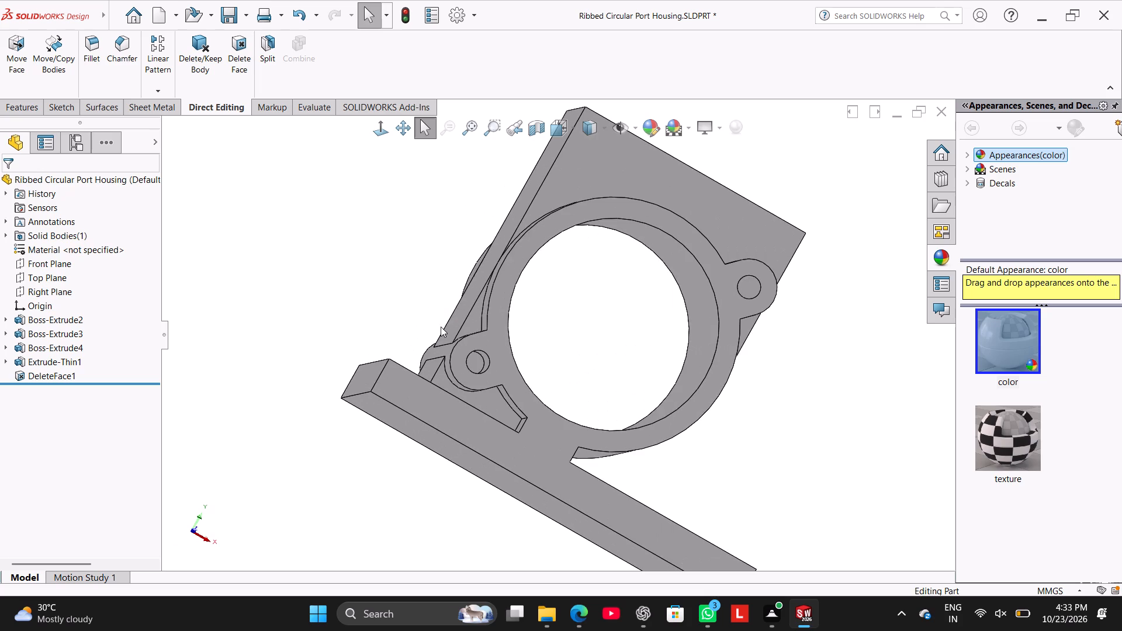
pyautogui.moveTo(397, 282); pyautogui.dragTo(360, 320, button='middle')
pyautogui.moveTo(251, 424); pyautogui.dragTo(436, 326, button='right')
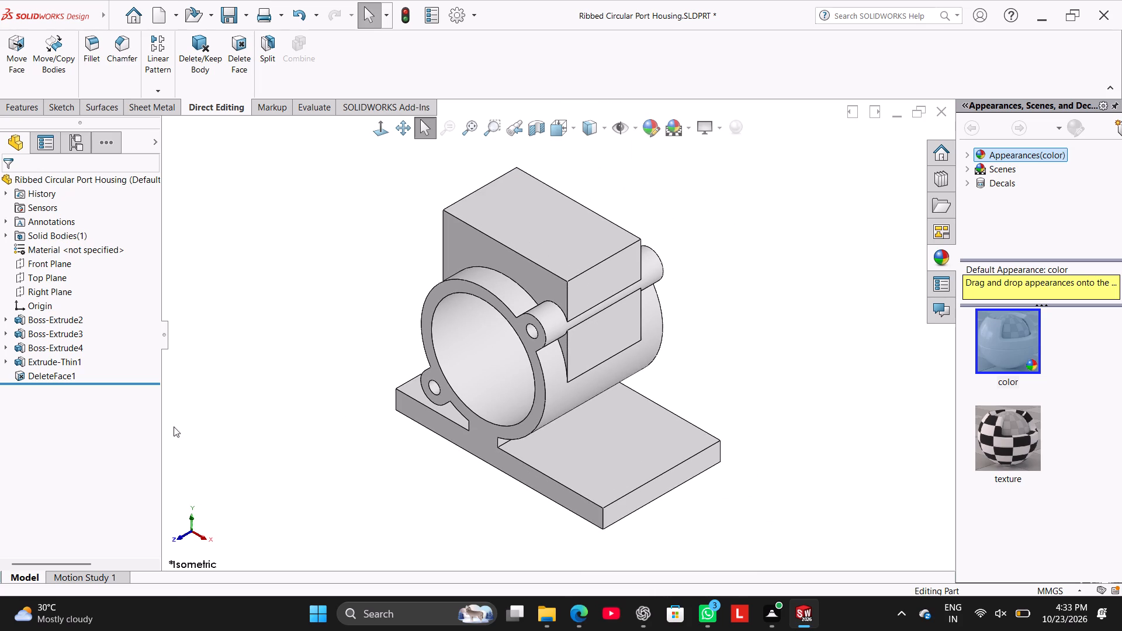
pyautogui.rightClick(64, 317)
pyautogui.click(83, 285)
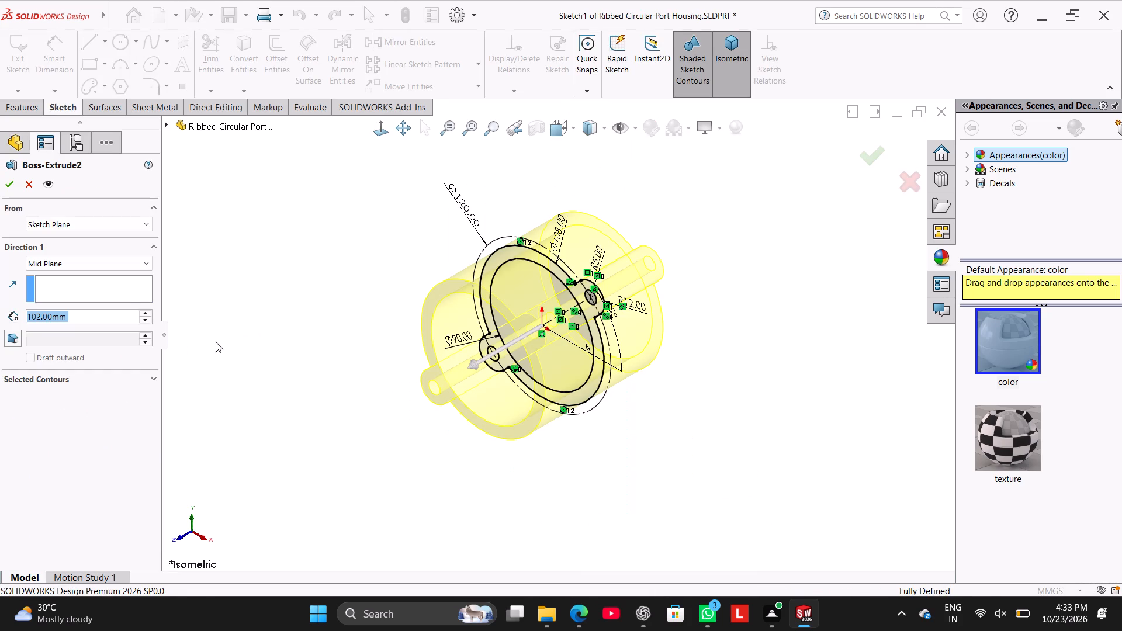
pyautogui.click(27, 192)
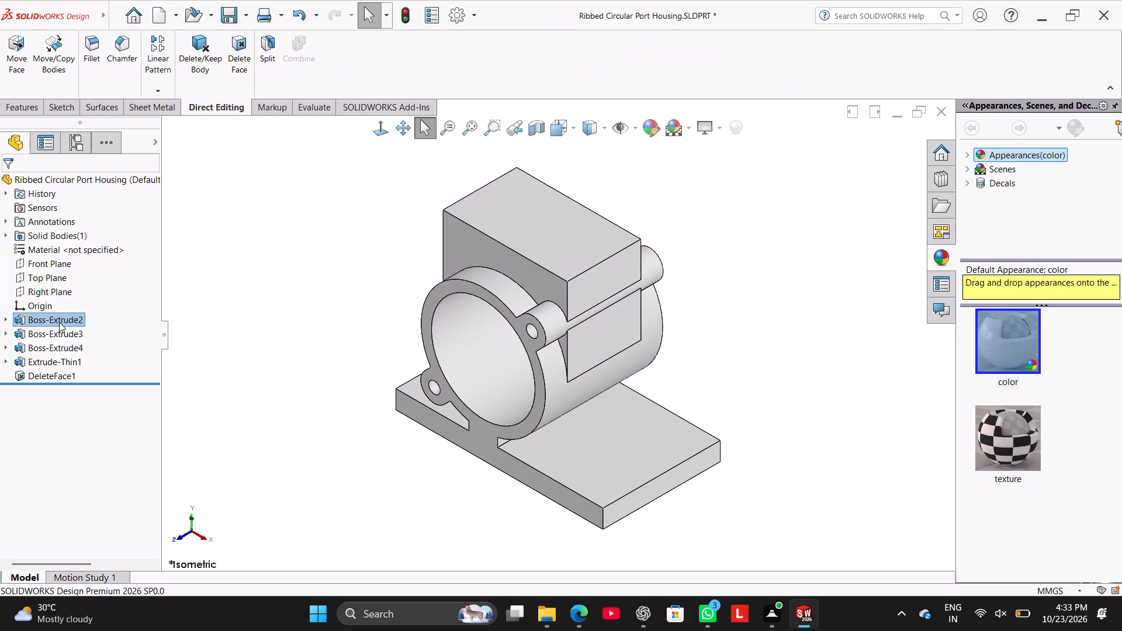
# Edit the ring's base sketch, set the lug centreline's angle to 47°, and rebuild the model.
pyautogui.rightClick(59, 322)
pyautogui.click(95, 287)
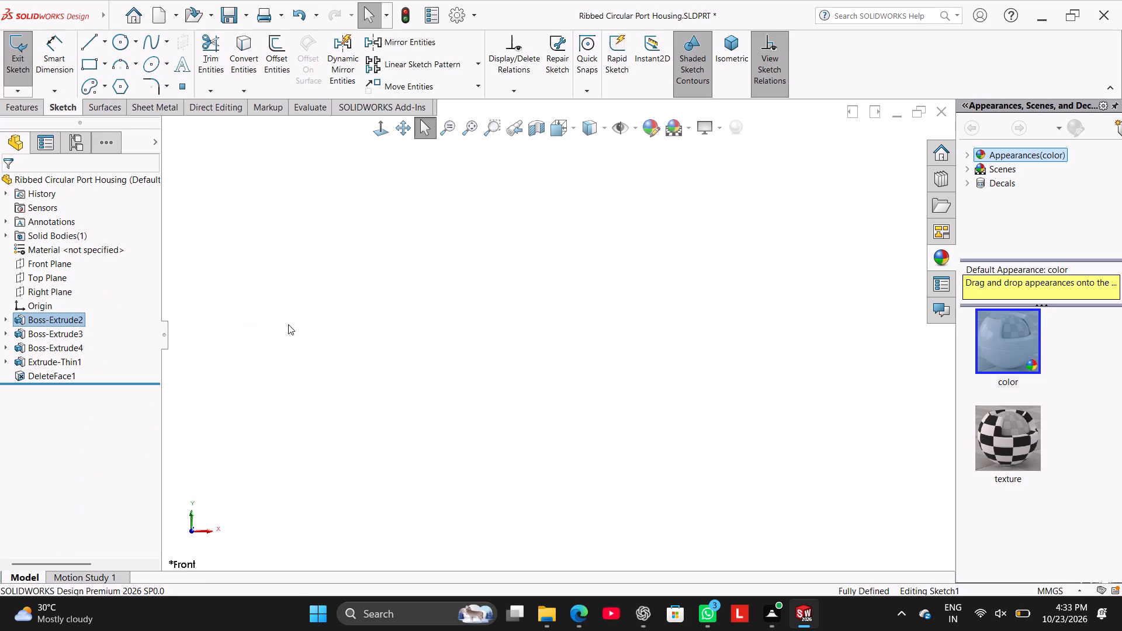
pyautogui.scroll(1, 777, 152)
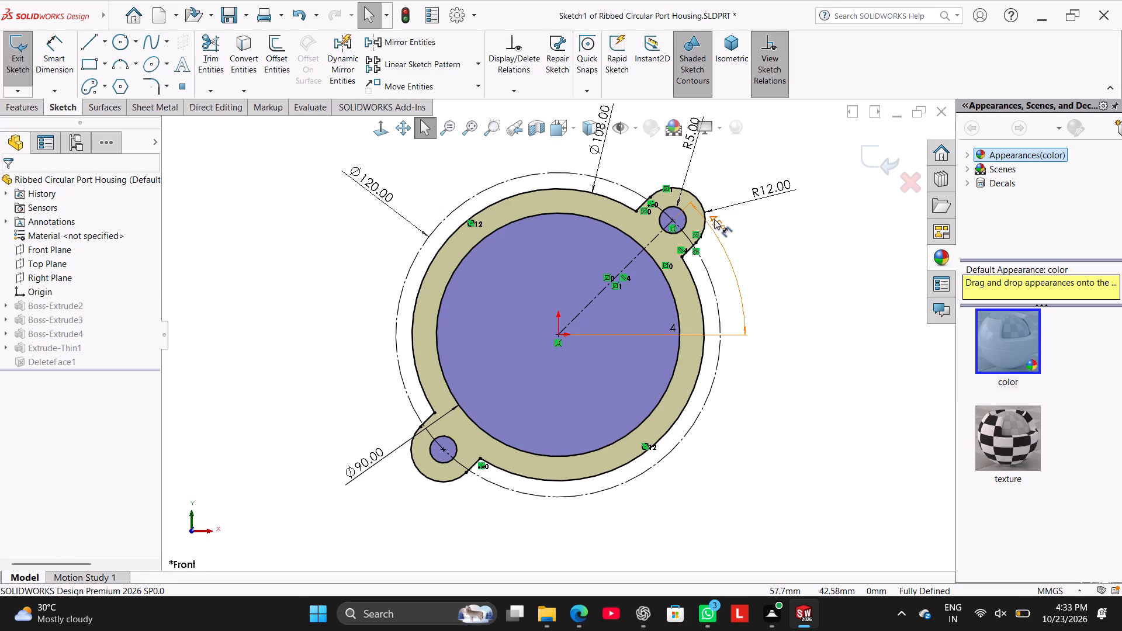
pyautogui.doubleClick(714, 219)
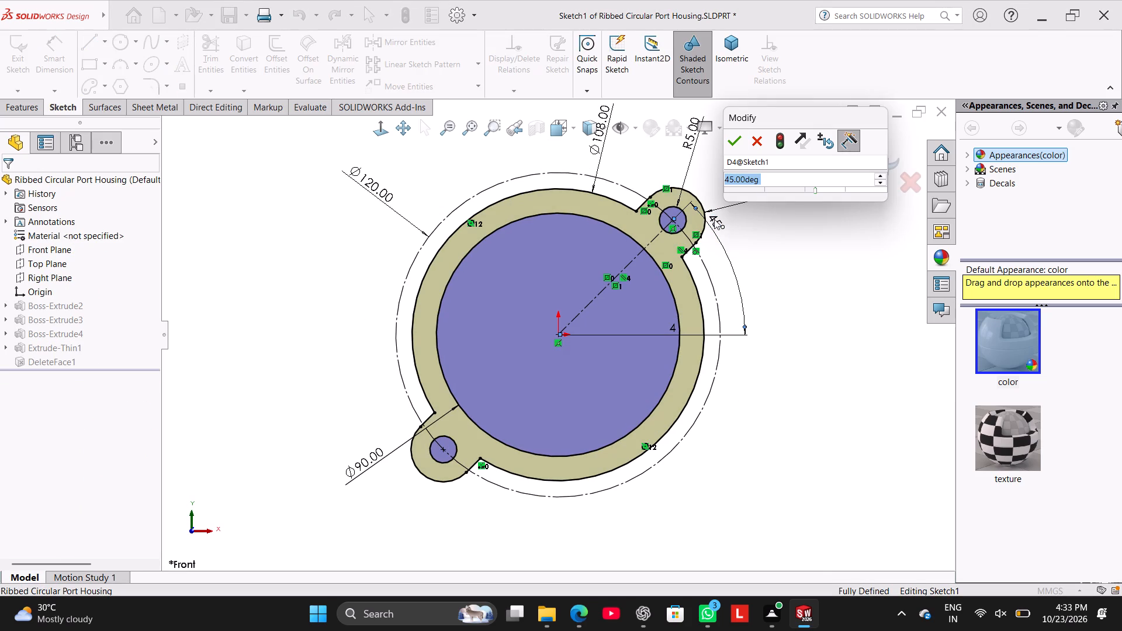
pyautogui.write('47')
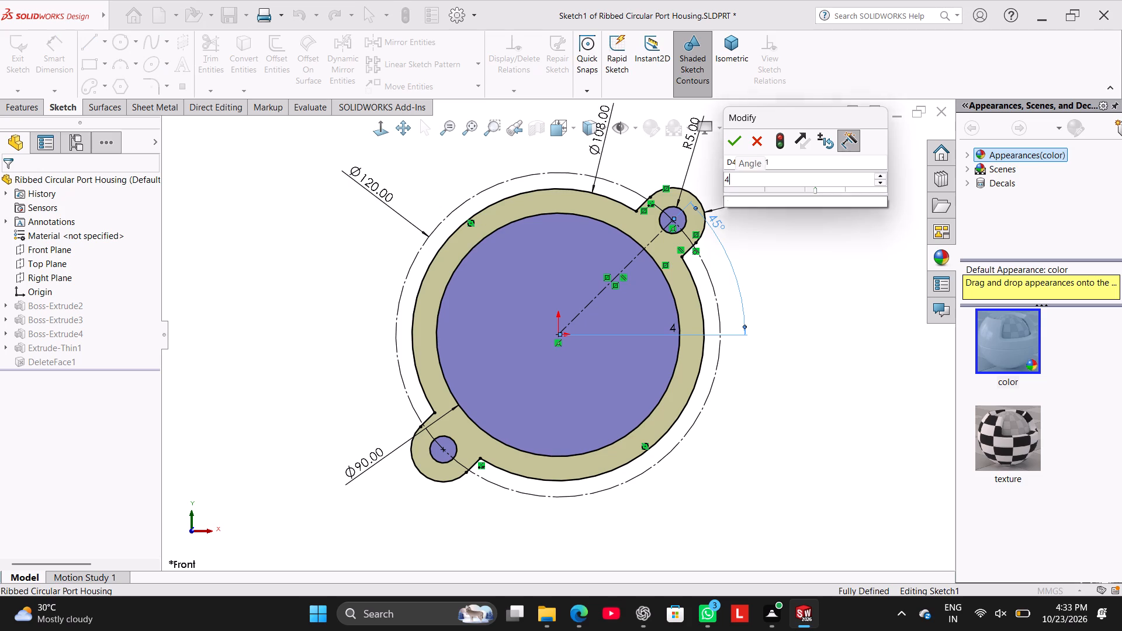
pyautogui.press('Return')
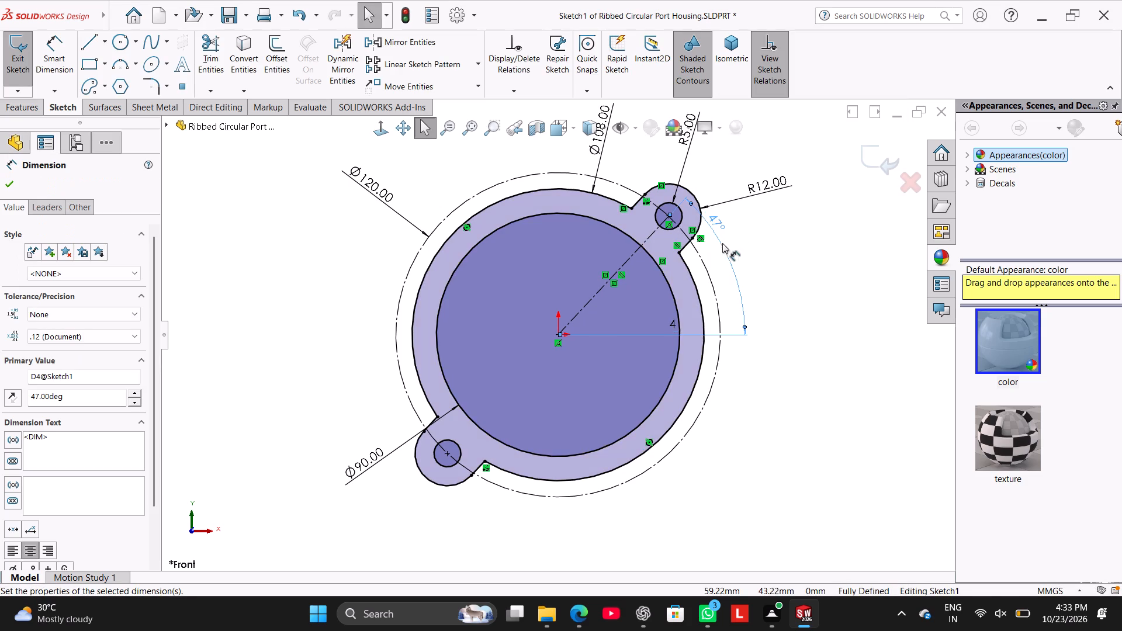
pyautogui.click(19, 72)
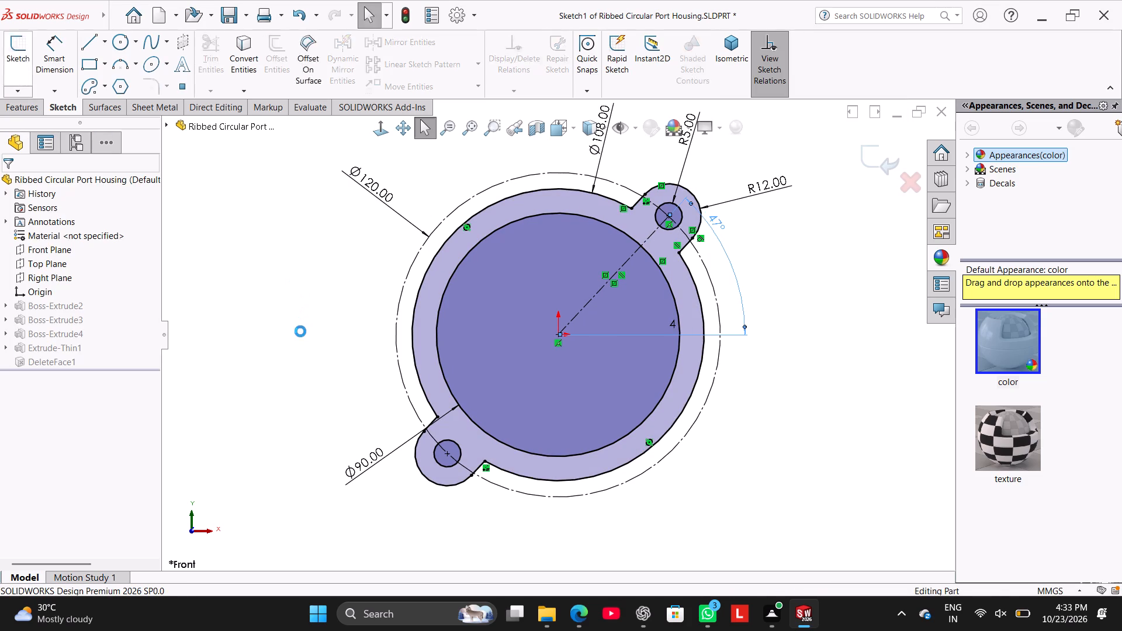
# Sketch a center rectangle about 149 by 76 mm on the upper block's top face, centred on the origin.
pyautogui.moveTo(295, 343); pyautogui.dragTo(394, 301, button='right')
pyautogui.moveTo(330, 330); pyautogui.dragTo(400, 362, button='middle')
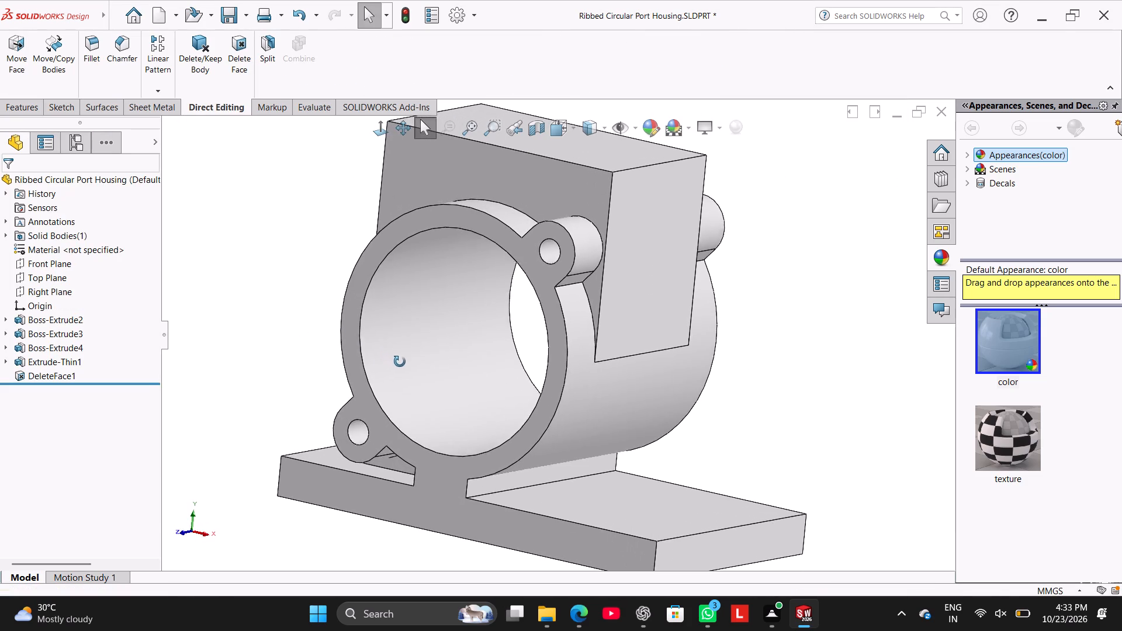
pyautogui.moveTo(400, 362); pyautogui.dragTo(444, 387, button='middle')
pyautogui.moveTo(320, 385); pyautogui.dragTo(540, 249, button='right')
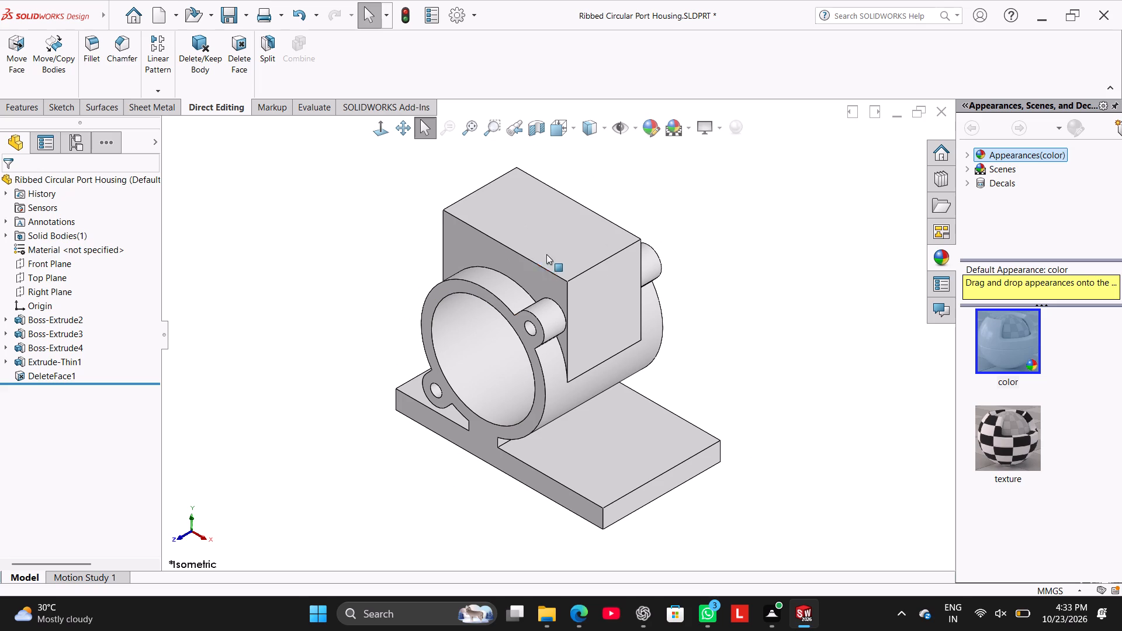
pyautogui.rightClick(572, 235)
pyautogui.click(605, 223)
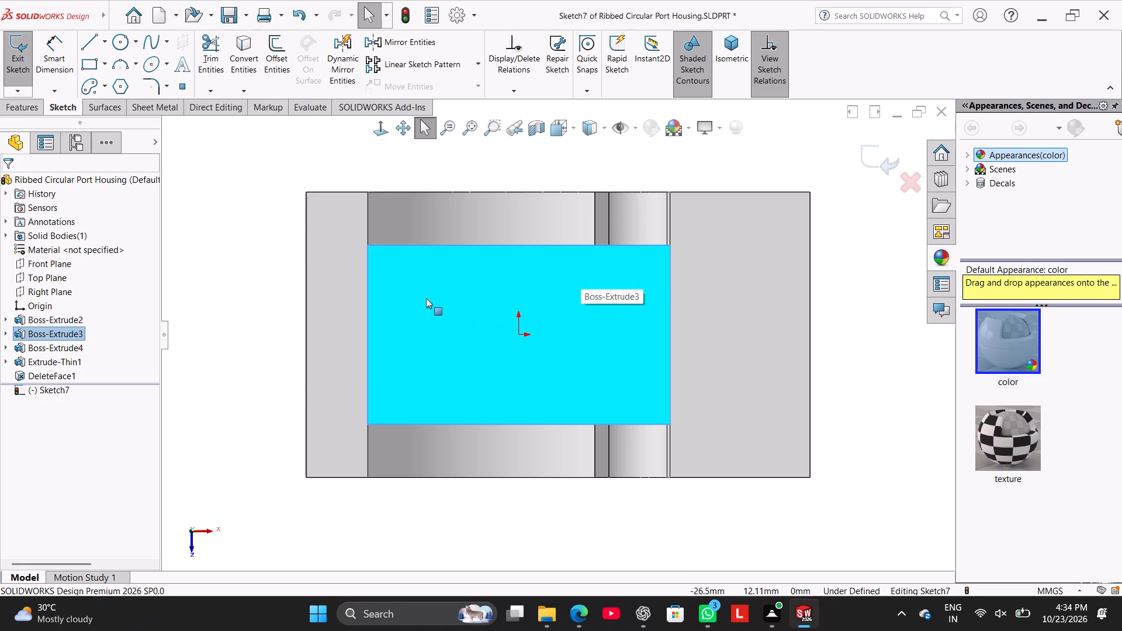
pyautogui.click(90, 60)
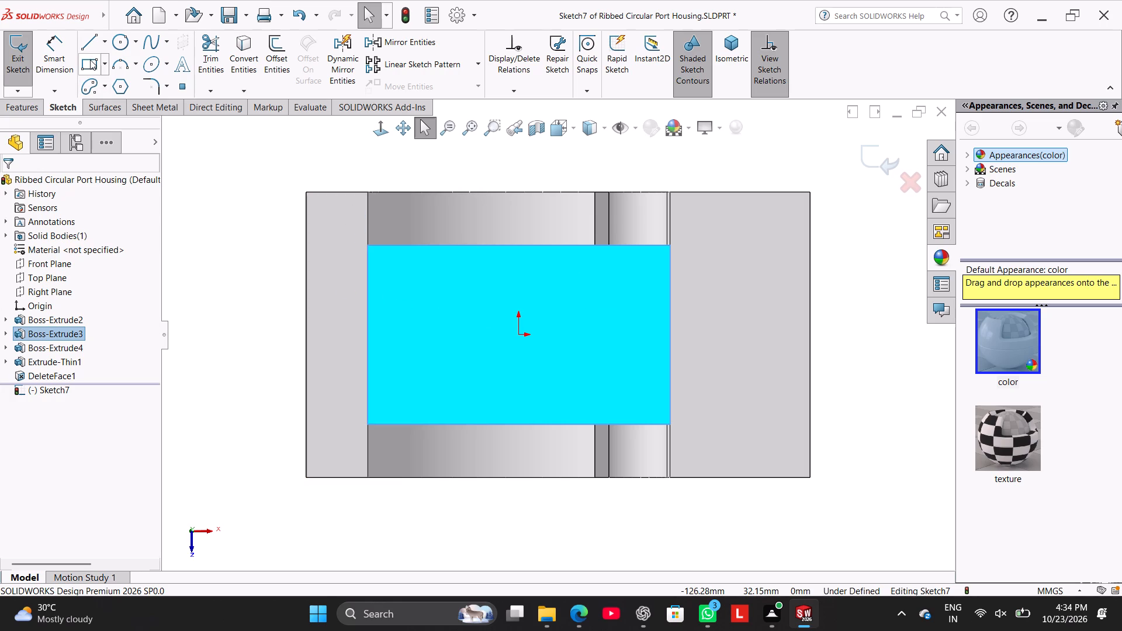
pyautogui.click(519, 334)
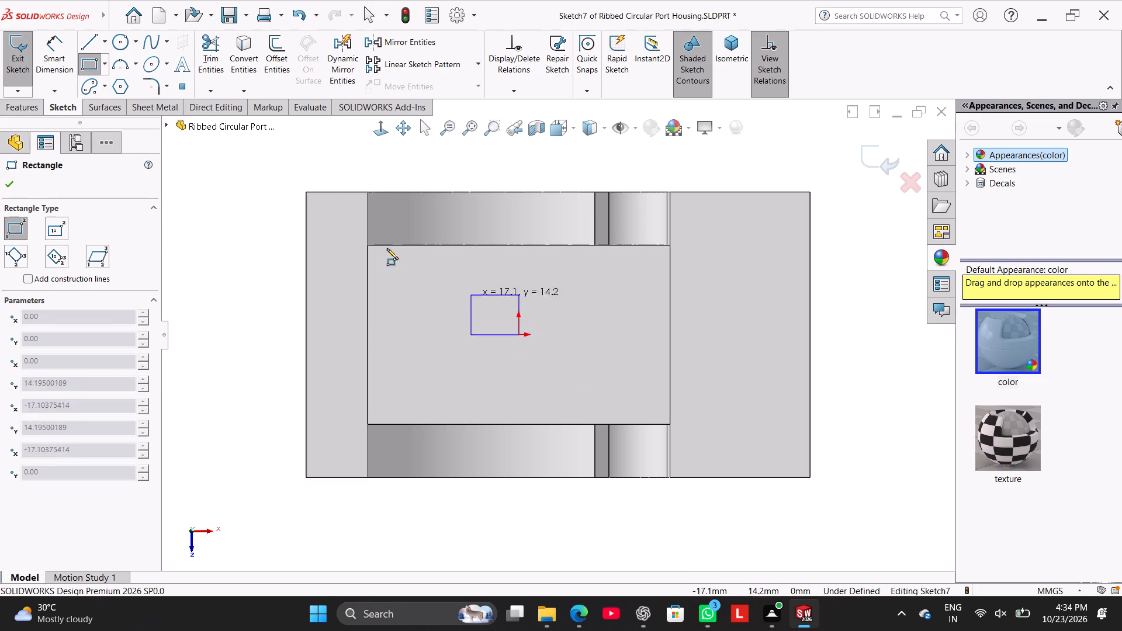
pyautogui.click(106, 64)
pyautogui.click(126, 95)
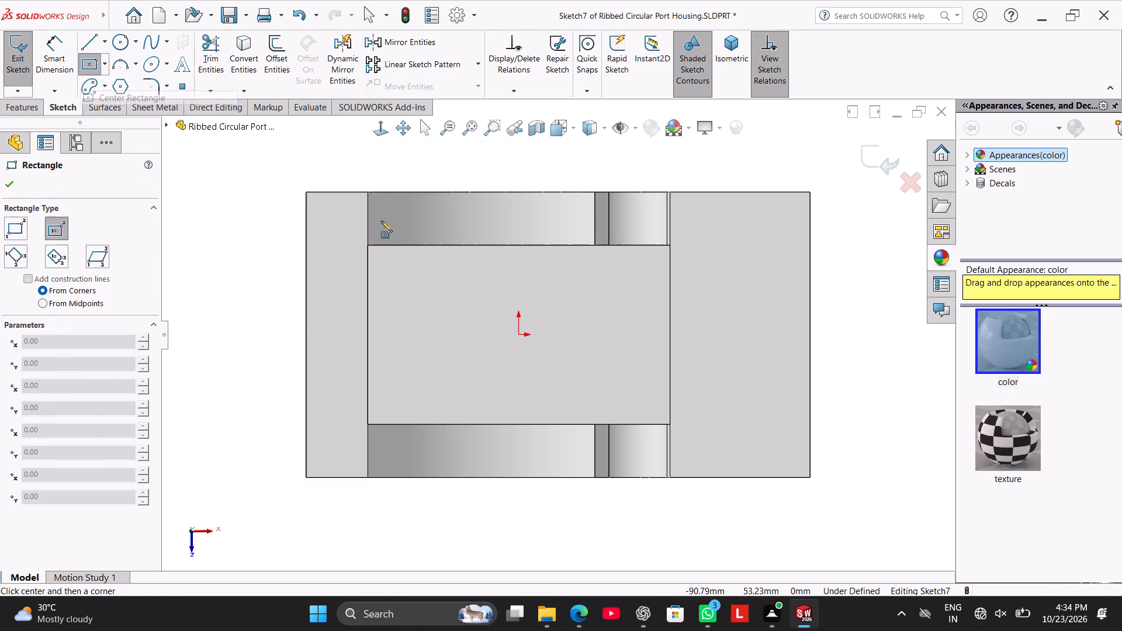
pyautogui.click(520, 335)
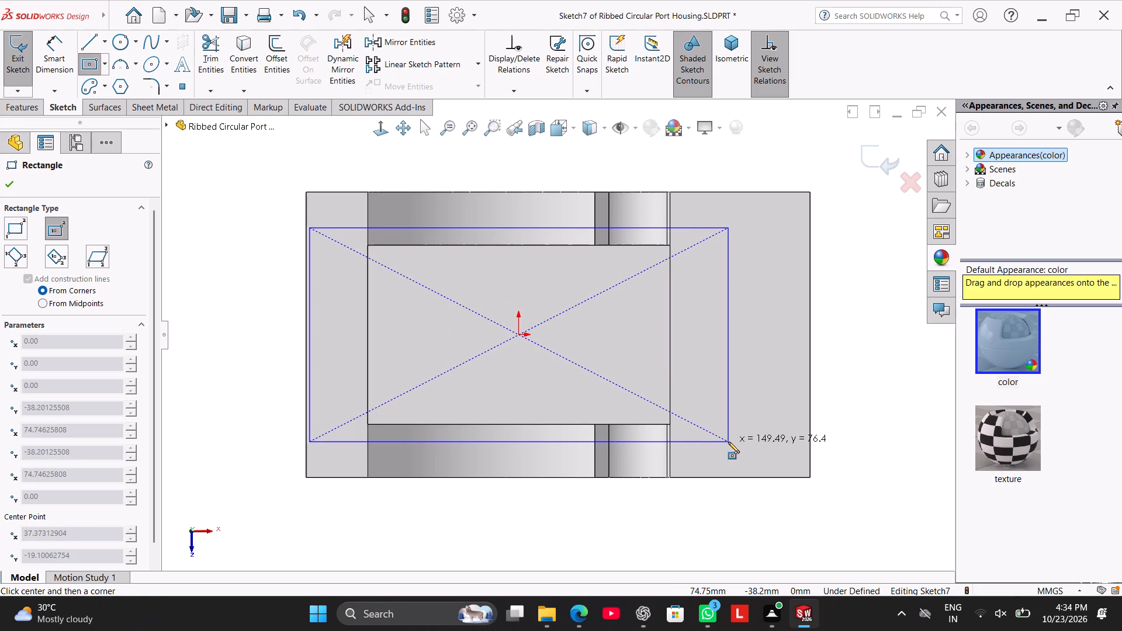
pyautogui.moveTo(728, 442); pyautogui.dragTo(721, 437)
# Dimension the rectangle to 94 mm along its short side and 134 mm along its long side, and finish the sketch.
pyautogui.click(51, 63)
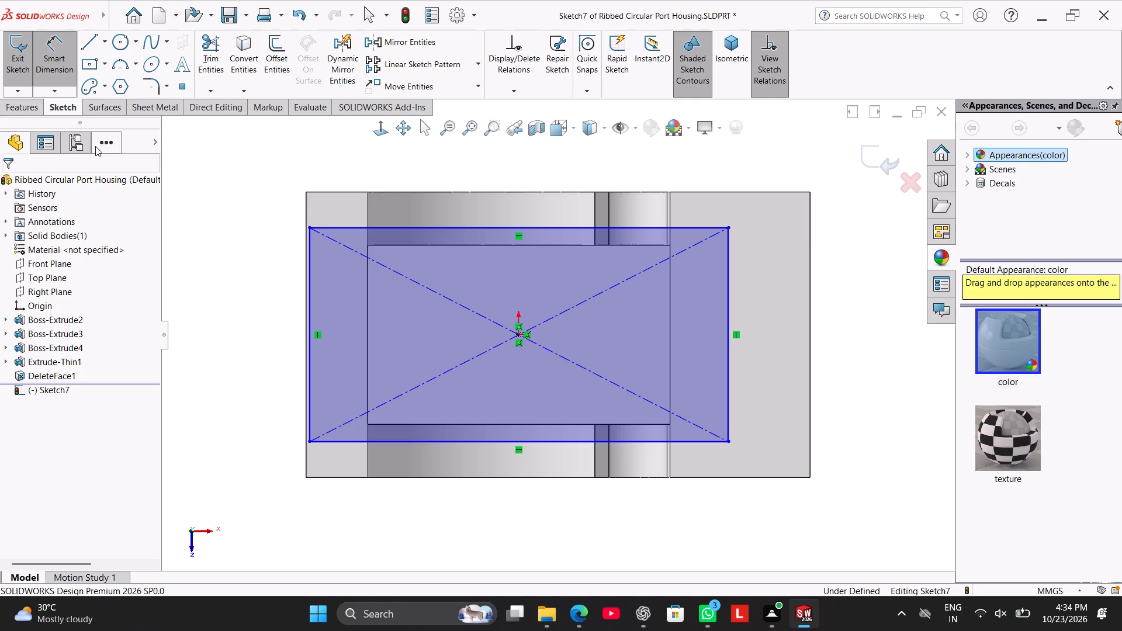
pyautogui.click(727, 299)
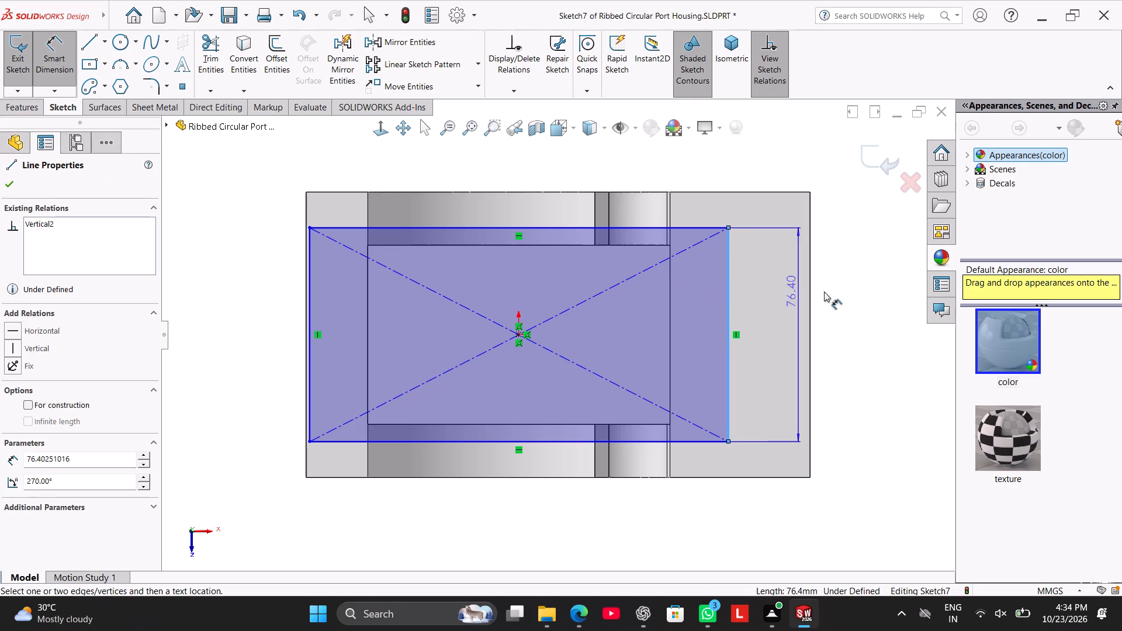
pyautogui.click(864, 299)
pyautogui.write('94')
pyautogui.press('Return')
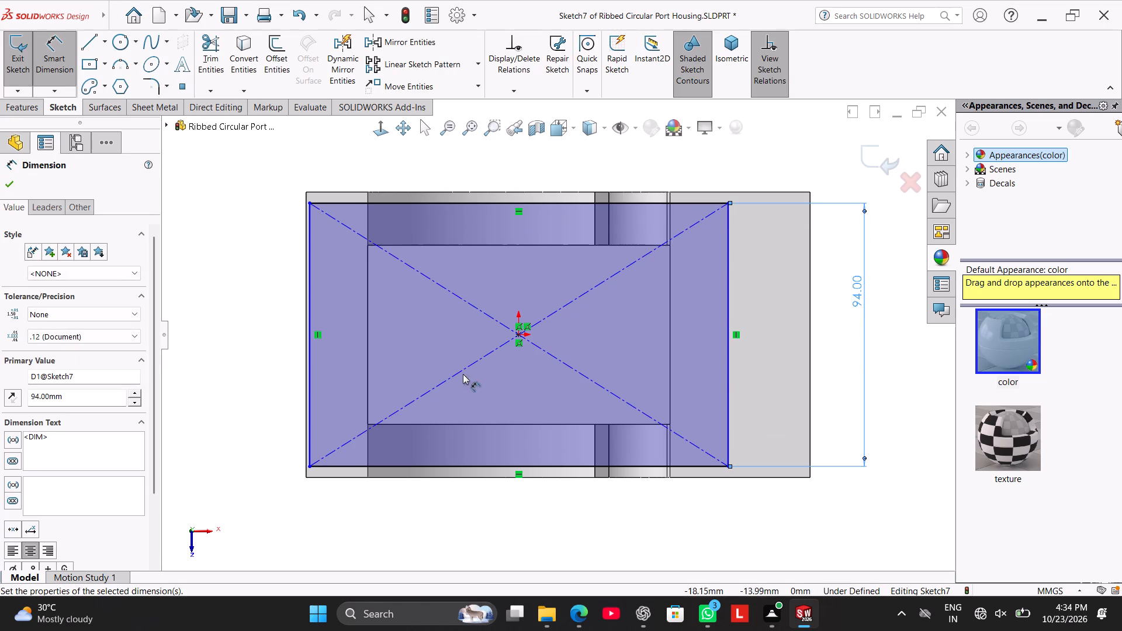
pyautogui.click(444, 468)
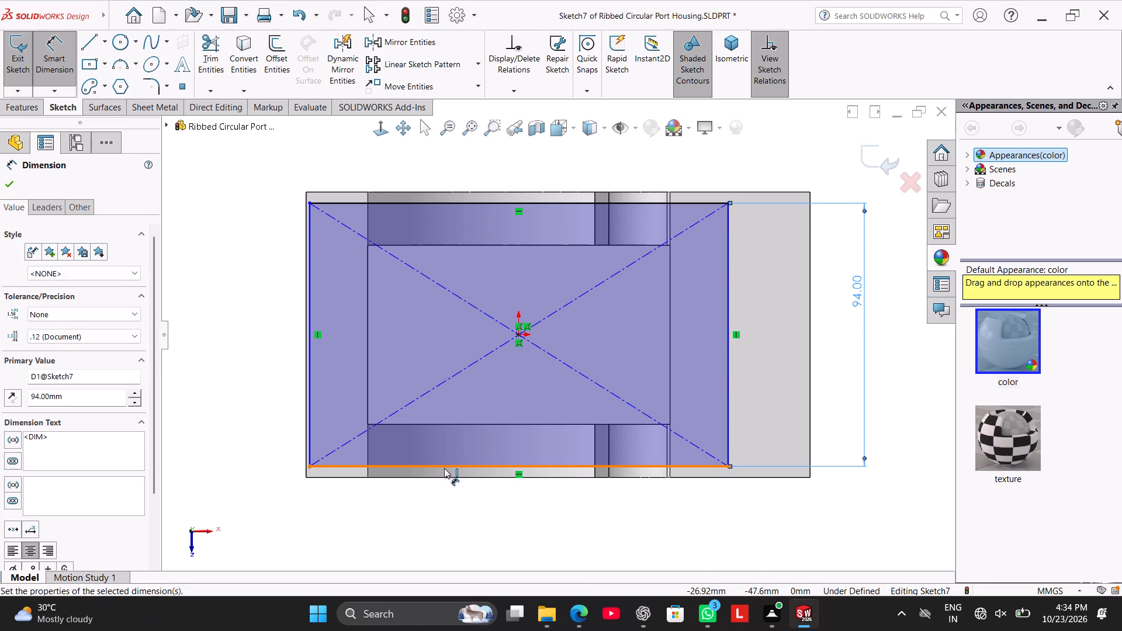
pyautogui.click(487, 533)
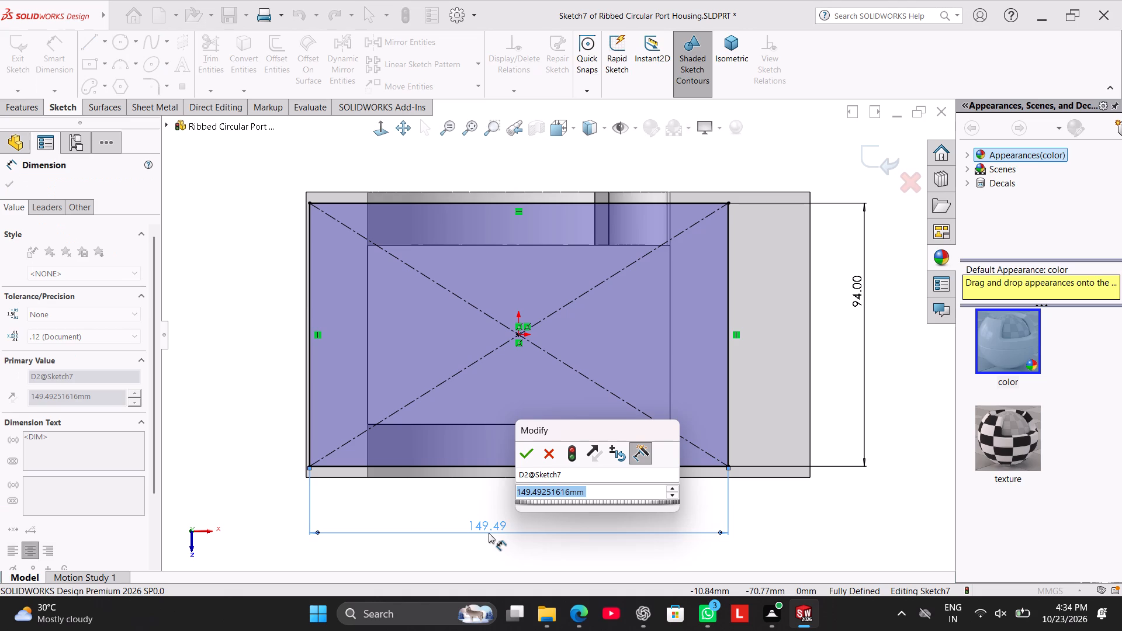
pyautogui.press('3')
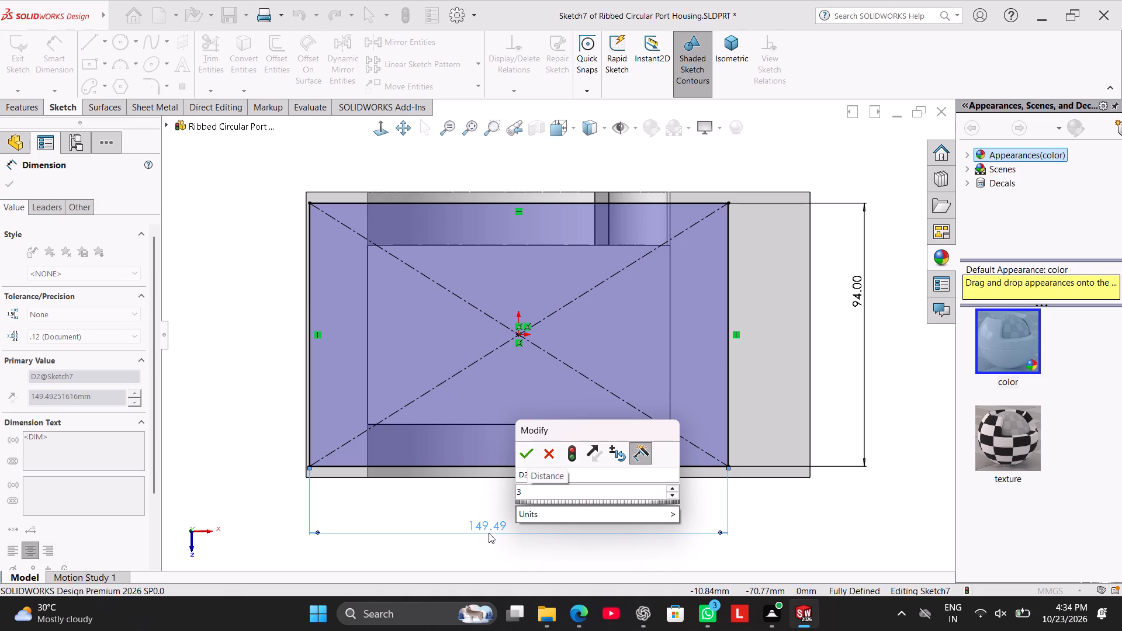
pyautogui.press('BackSpace')
pyautogui.write('134')
pyautogui.press('Return')
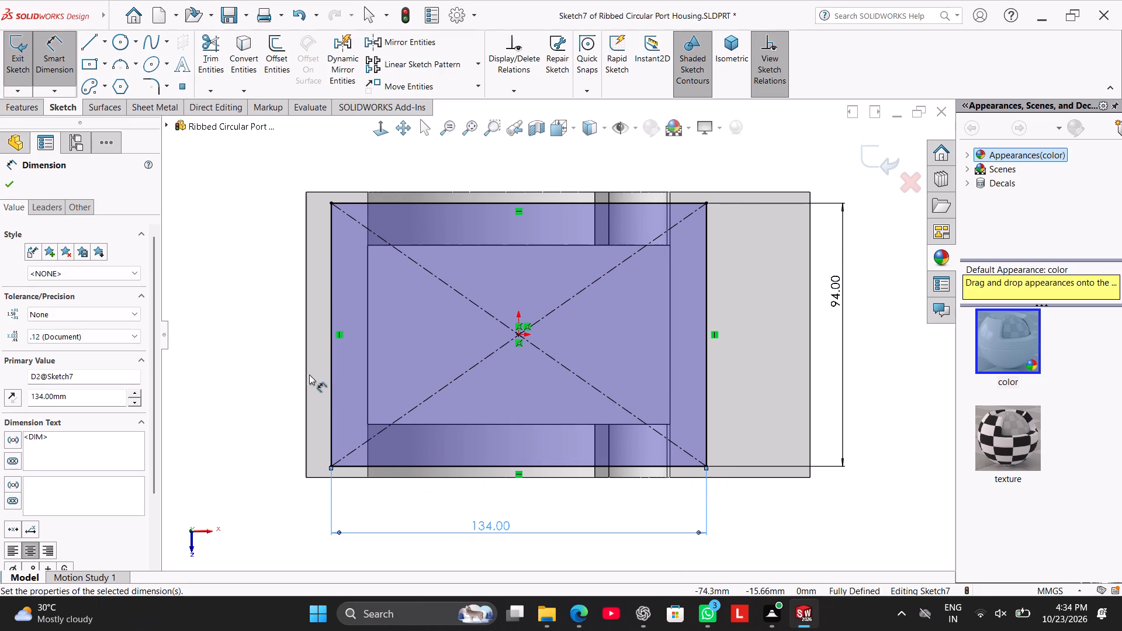
pyautogui.click(24, 72)
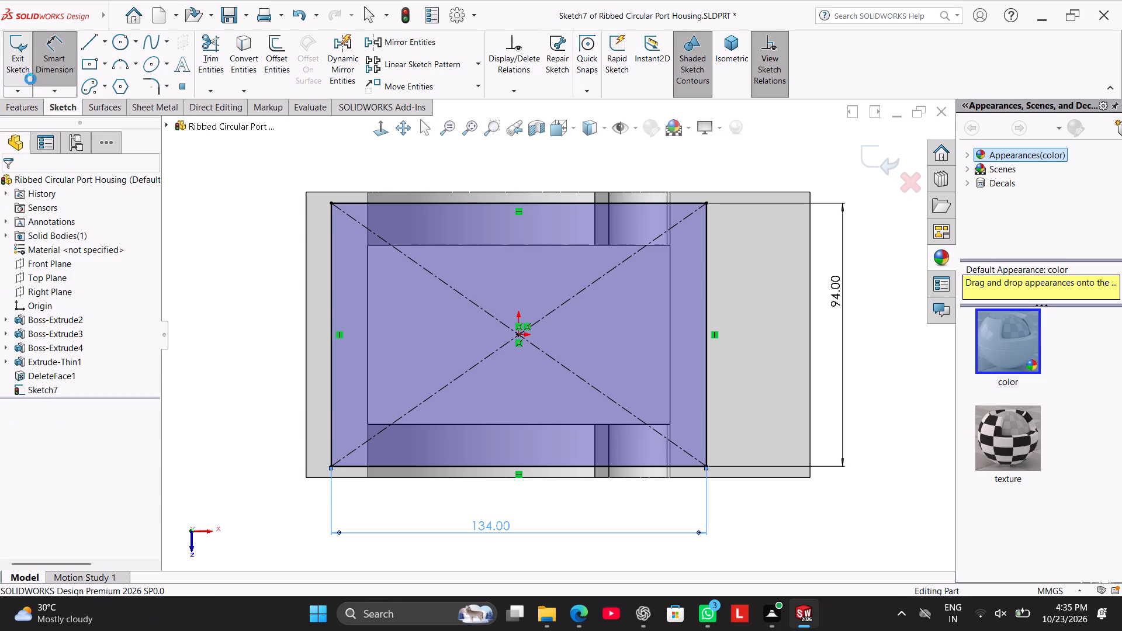
# Begin a boss extrusion of the 134 by 94 mm rectangle on the block's top face.
pyautogui.moveTo(241, 269); pyautogui.dragTo(232, 180, button='middle')
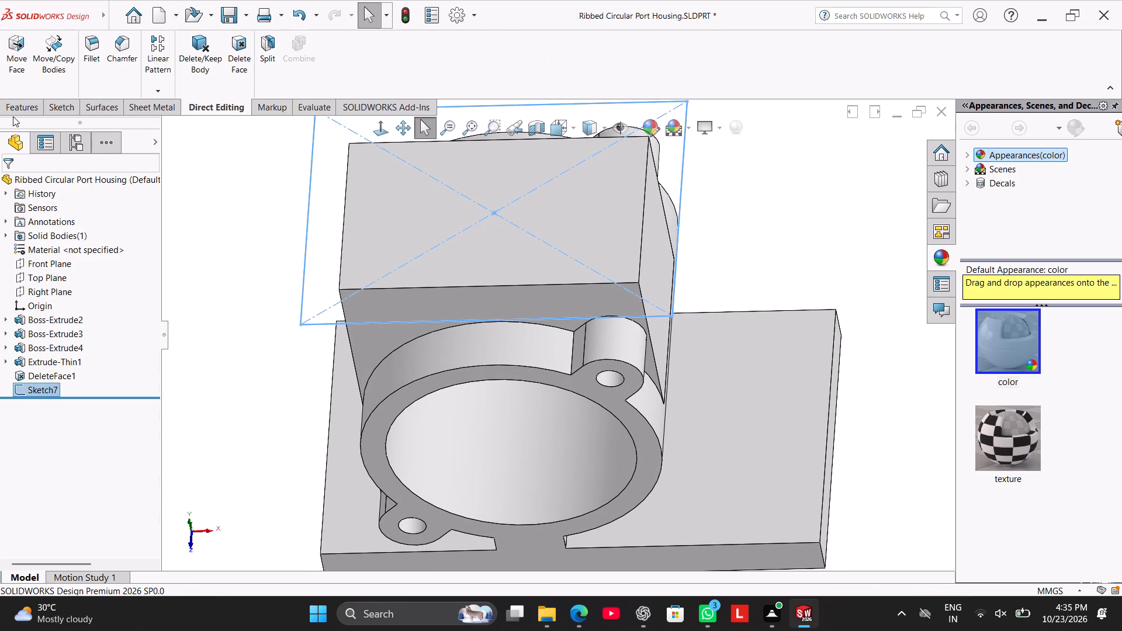
pyautogui.click(18, 112)
pyautogui.click(19, 76)
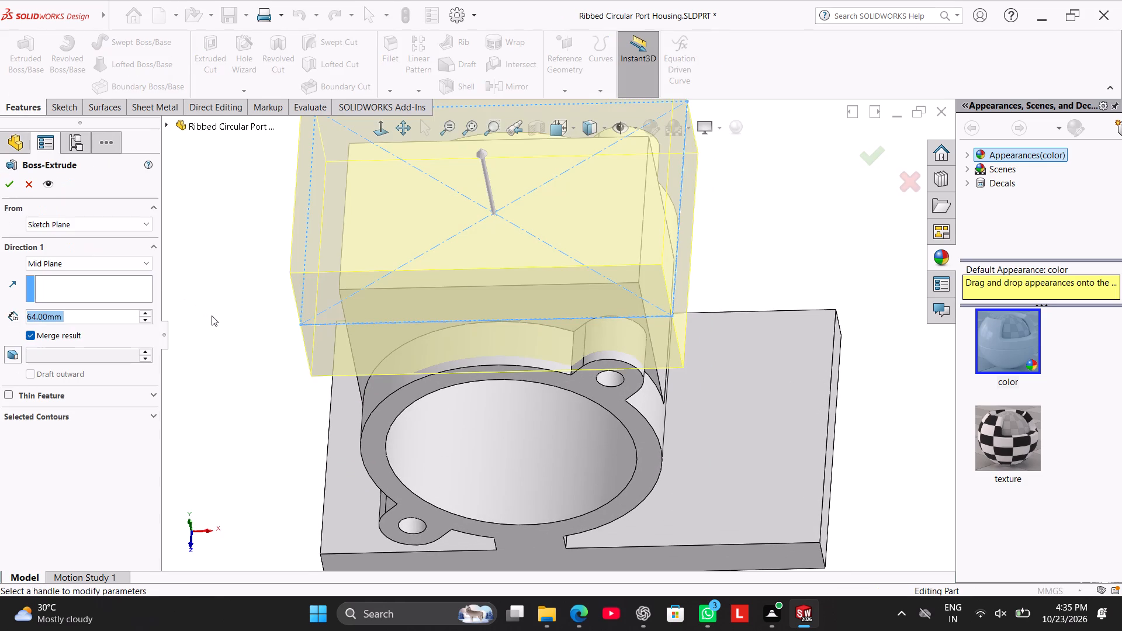
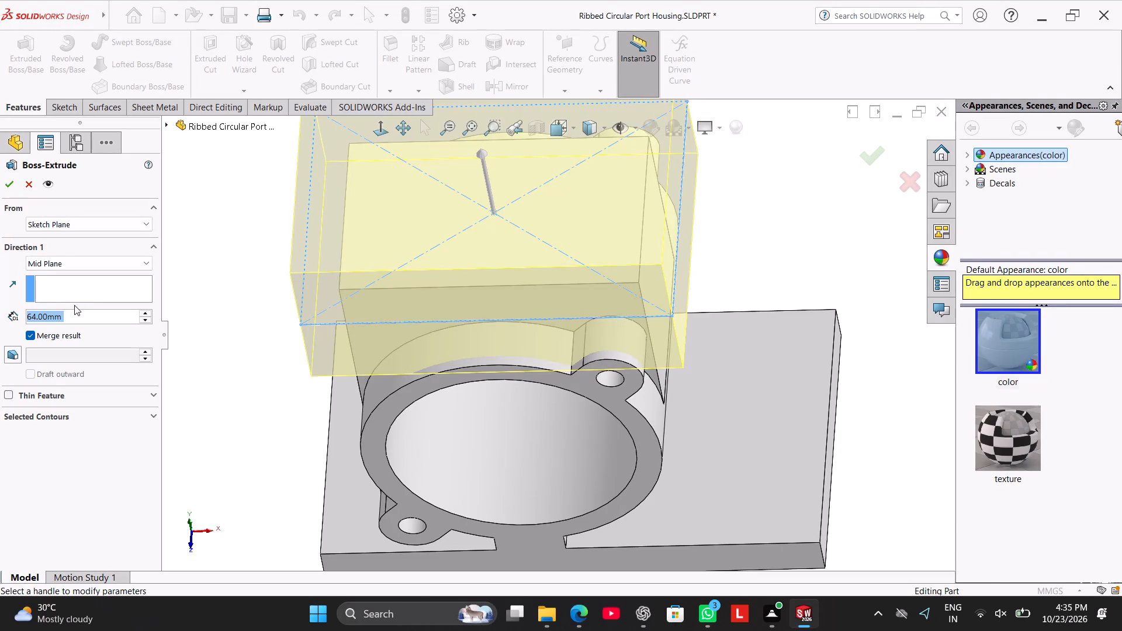
# Extrude the 134 by 94 mm rectangle as a Blind boss 10 mm deep, with the direction reversed downward toward the ring.
pyautogui.write('10')
pyautogui.press('Return')
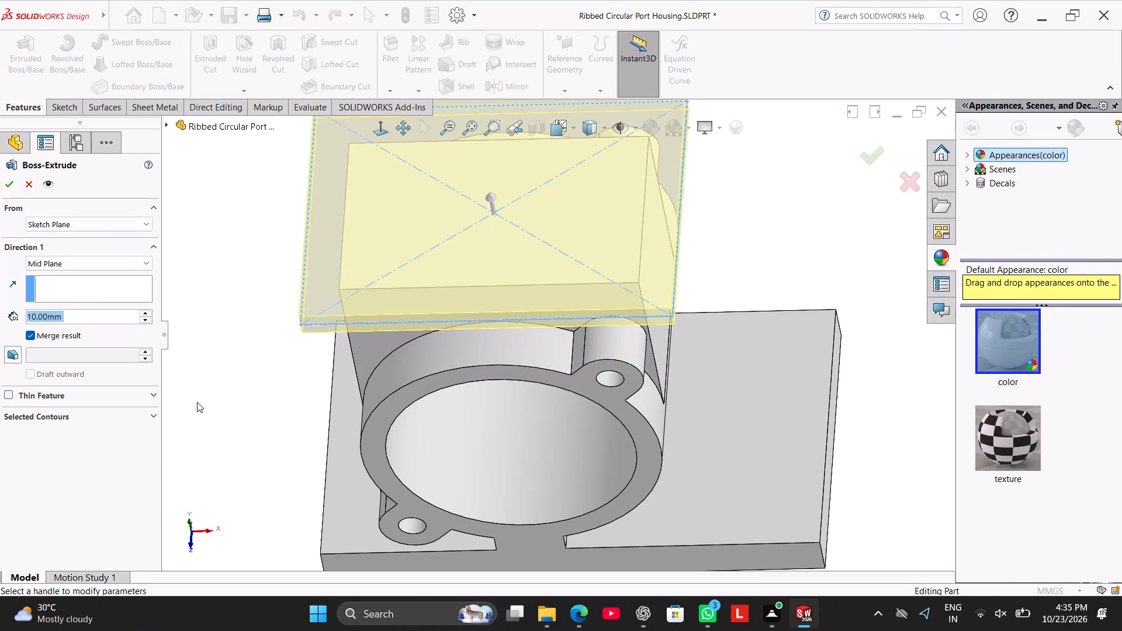
pyautogui.moveTo(198, 402); pyautogui.dragTo(217, 282, button='middle')
pyautogui.scroll(1, 198, 402)
pyautogui.scroll(1, 217, 282)
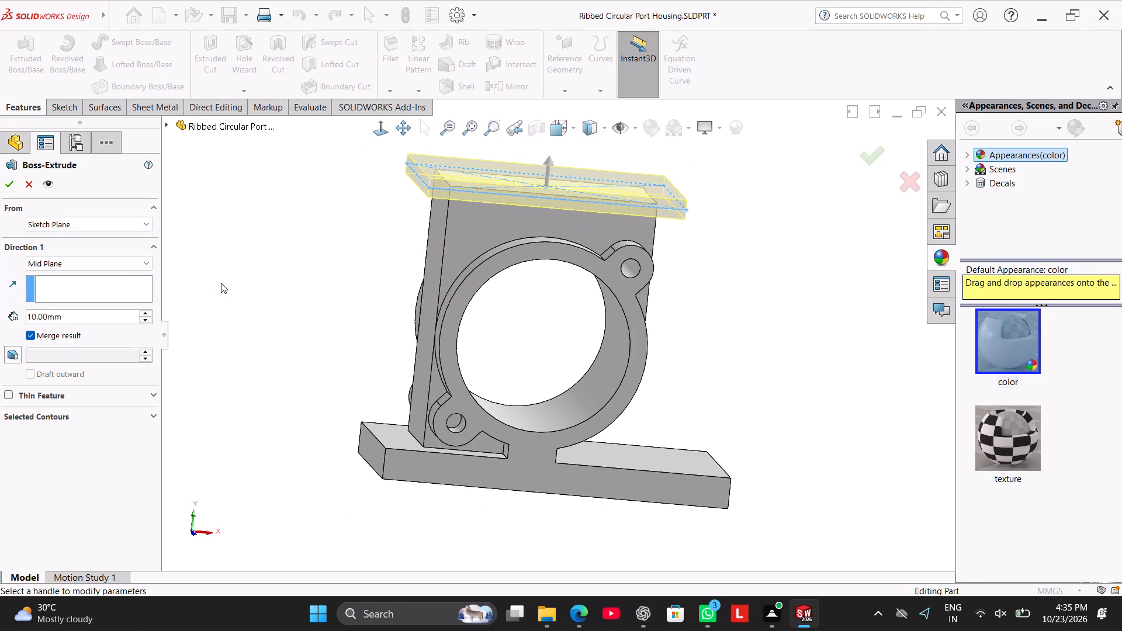
pyautogui.moveTo(236, 282); pyautogui.dragTo(243, 268, button='middle')
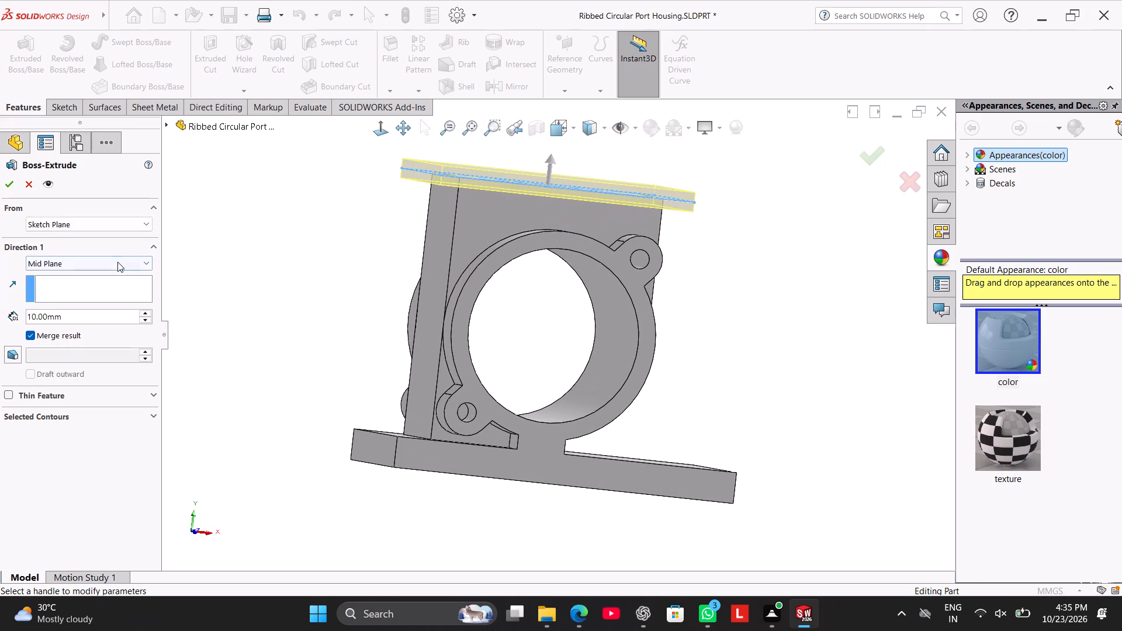
pyautogui.click(117, 262)
pyautogui.click(120, 277)
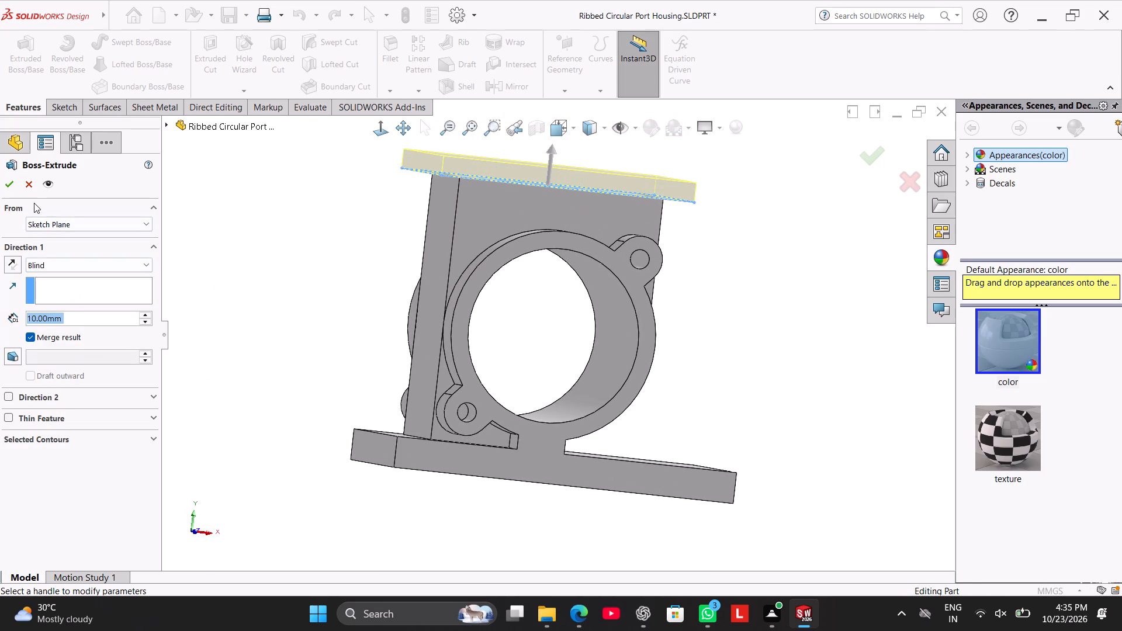
pyautogui.click(13, 262)
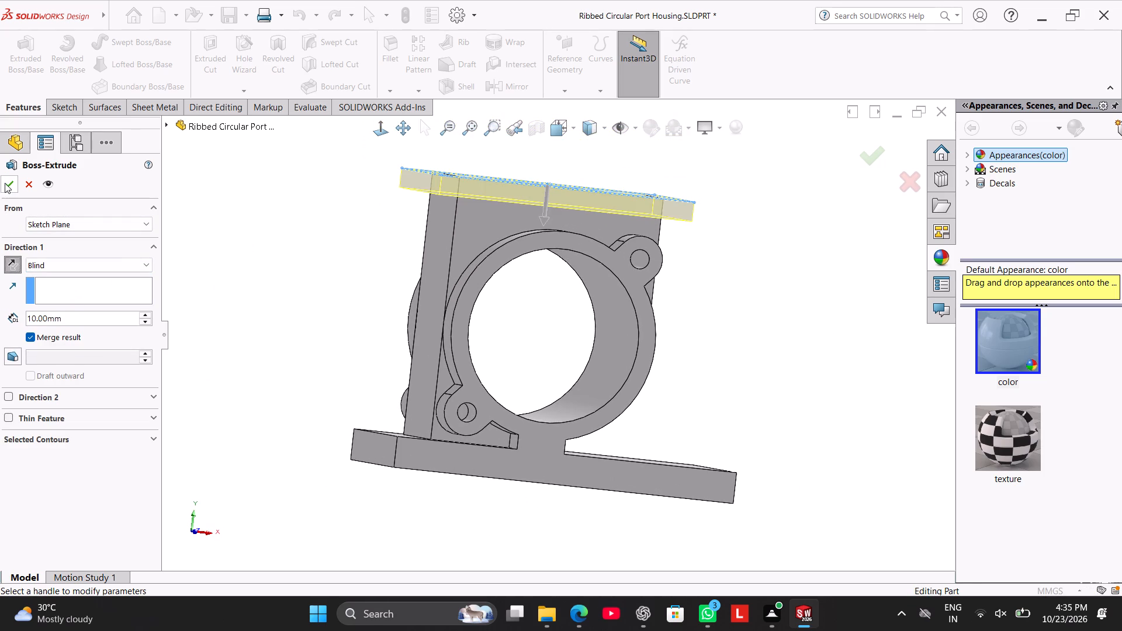
pyautogui.click(5, 182)
pyautogui.moveTo(226, 318); pyautogui.dragTo(325, 265, button='right')
pyautogui.click(265, 296)
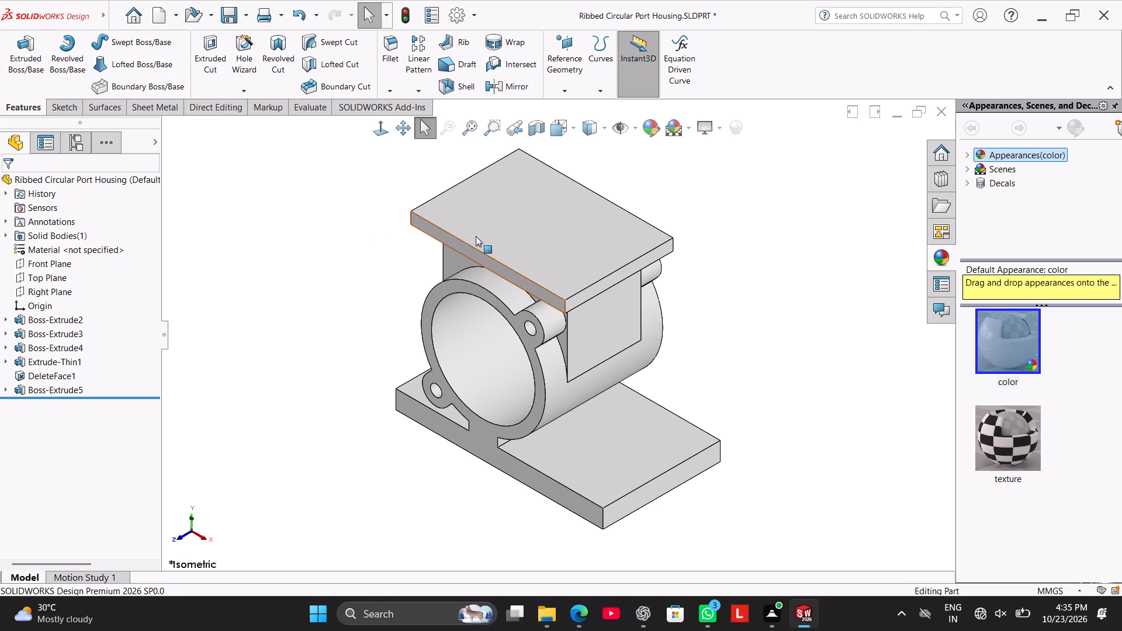
# Examine the housing's cross-sections with a Top Plane section view moved through different heights, and close it without keeping the section.
pyautogui.rightClick(555, 207)
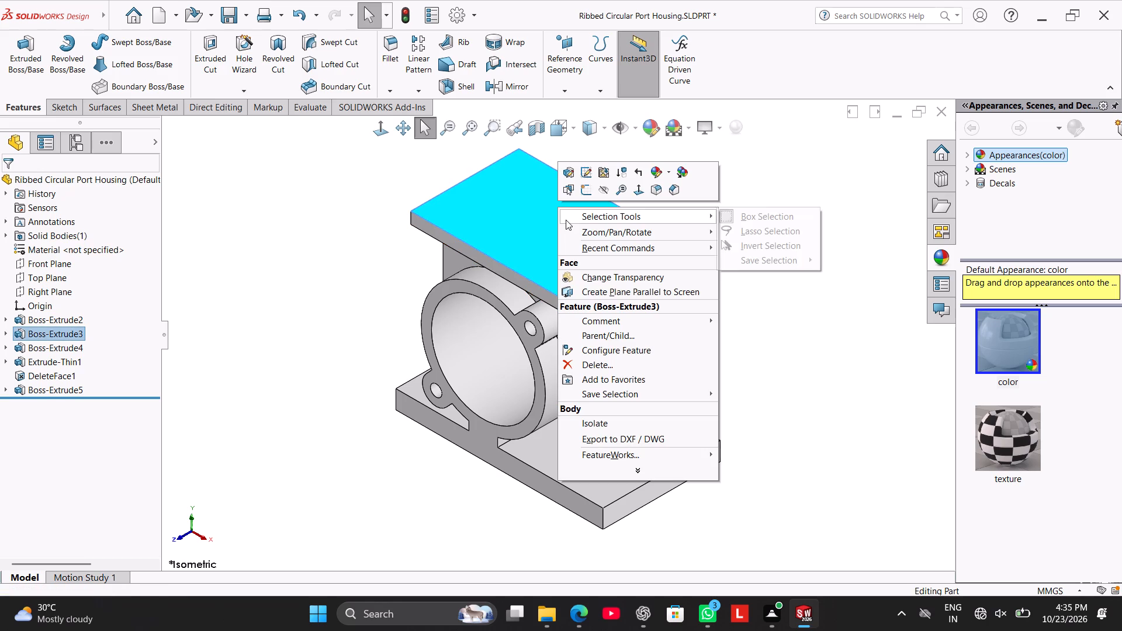
pyautogui.click(303, 258)
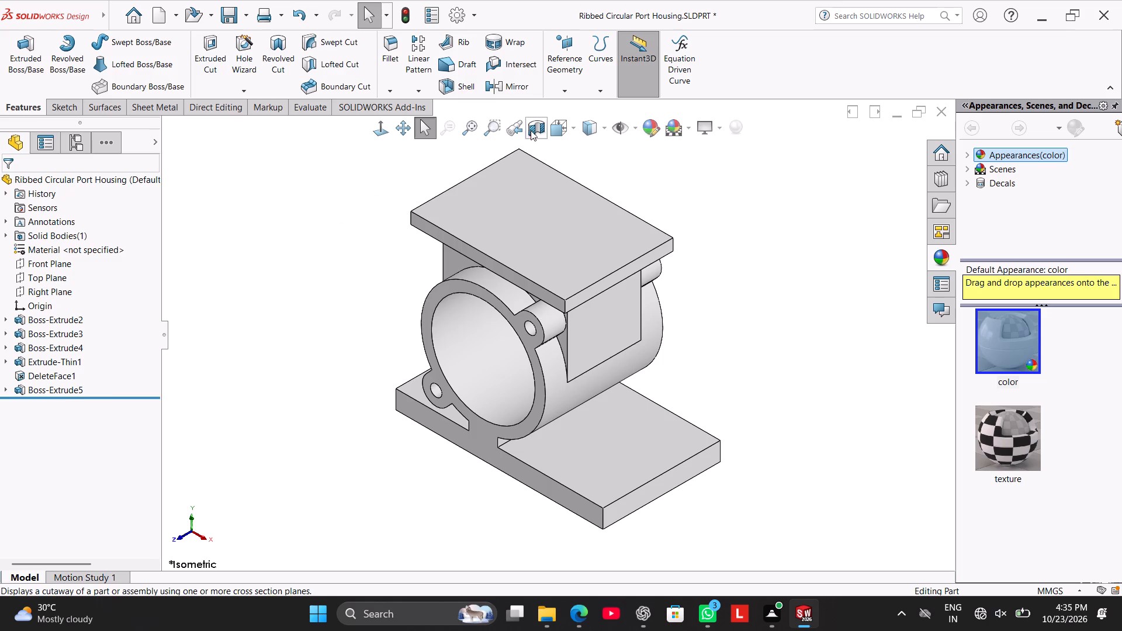
pyautogui.click(532, 130)
pyautogui.click(53, 462)
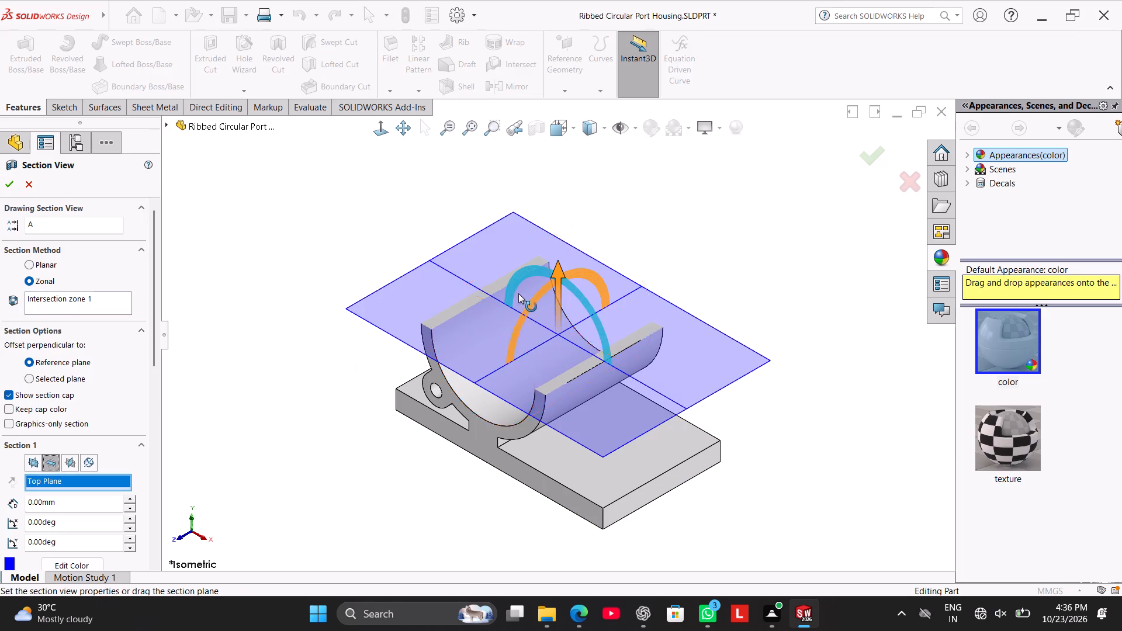
pyautogui.moveTo(555, 269); pyautogui.dragTo(570, 240)
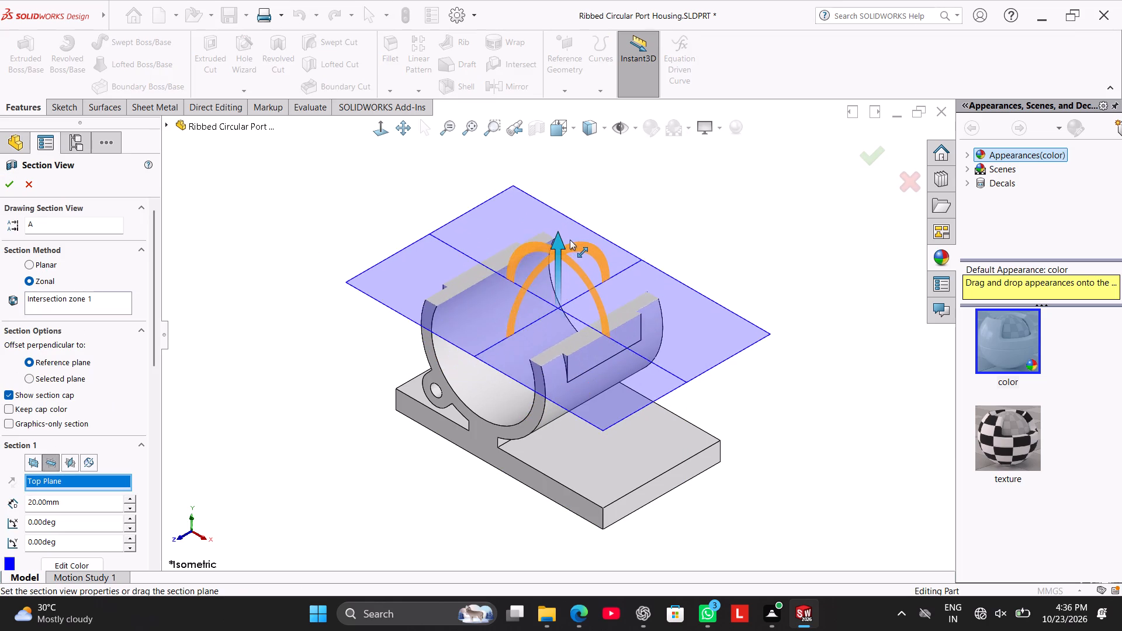
pyautogui.moveTo(570, 240); pyautogui.dragTo(602, 195)
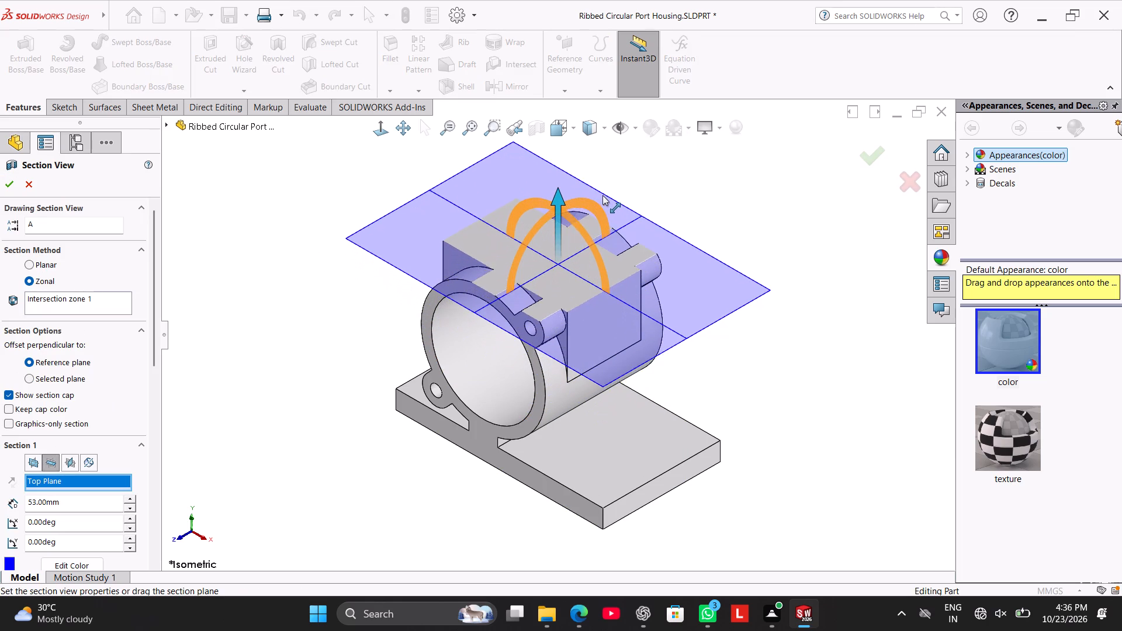
pyautogui.moveTo(602, 195); pyautogui.dragTo(605, 191)
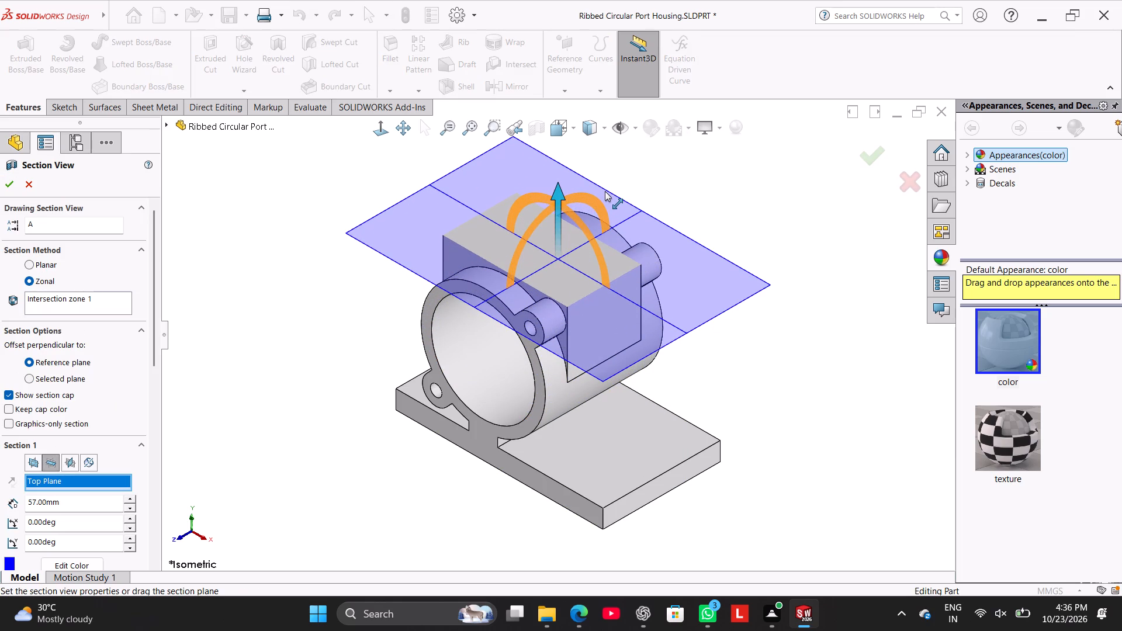
pyautogui.moveTo(605, 191); pyautogui.dragTo(598, 344)
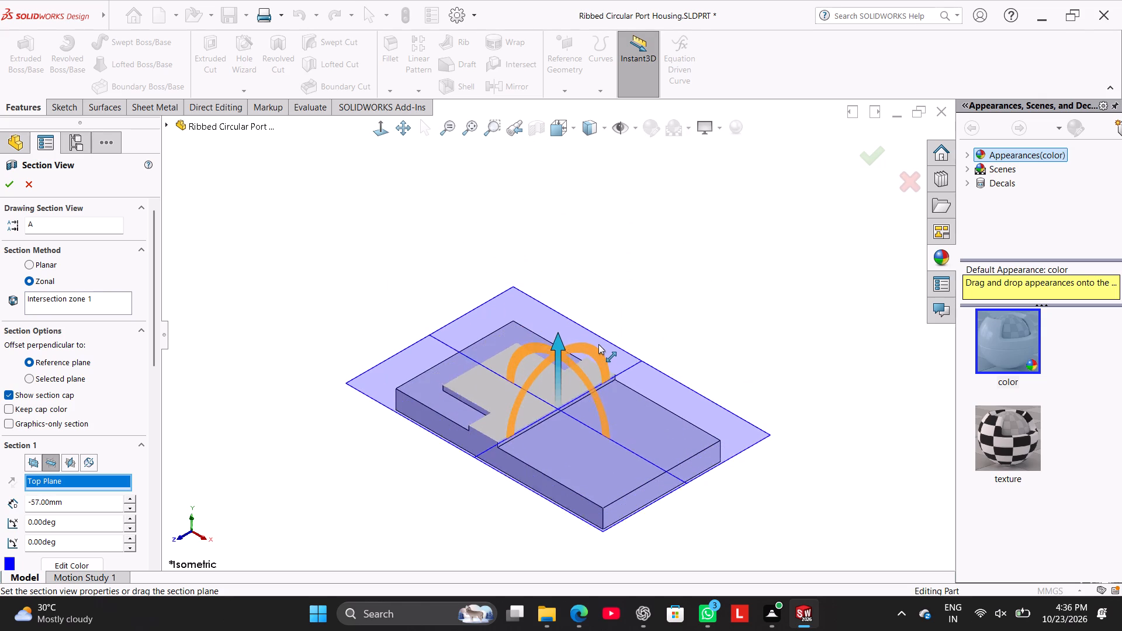
pyautogui.moveTo(598, 344); pyautogui.dragTo(598, 339)
pyautogui.rightClick(598, 339)
pyautogui.moveTo(310, 318); pyautogui.dragTo(334, 392, button='middle')
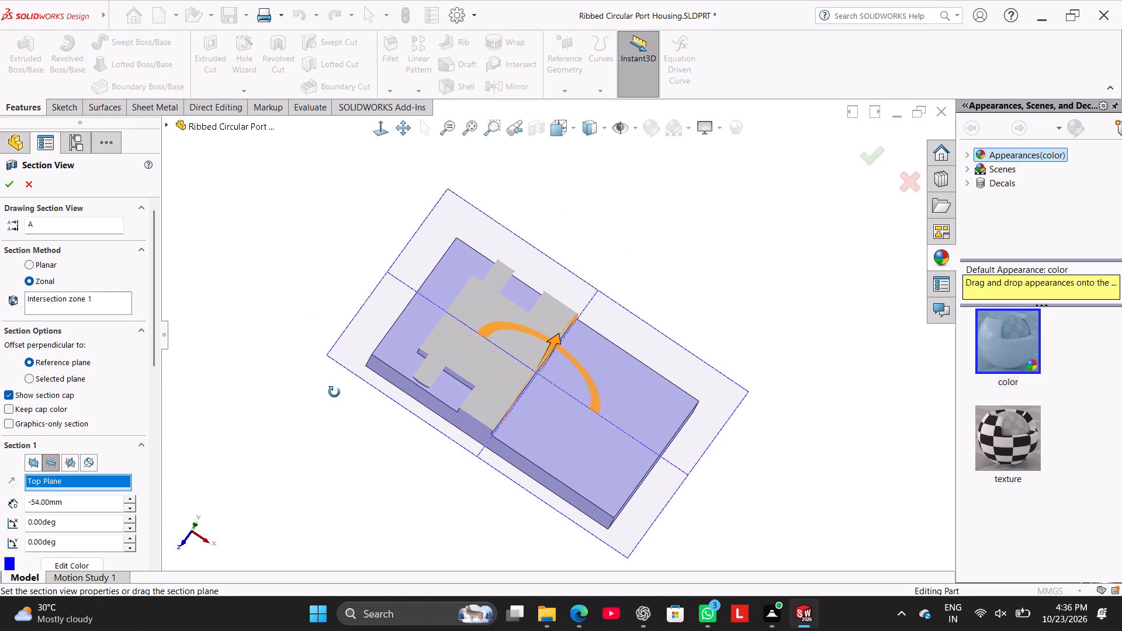
pyautogui.moveTo(334, 392); pyautogui.dragTo(321, 346, button='middle')
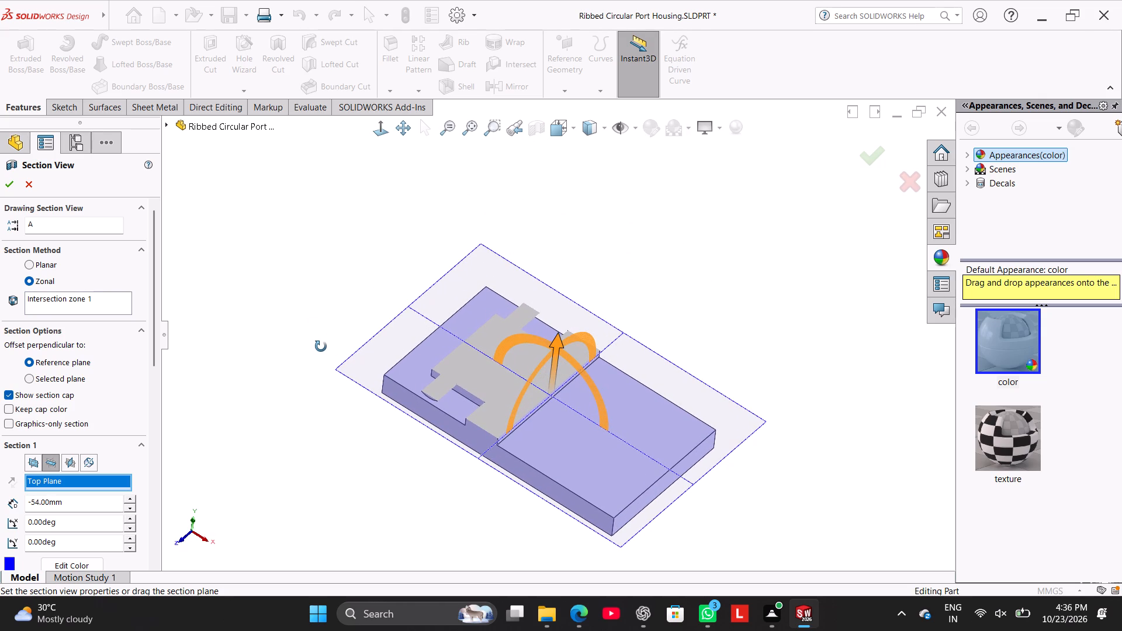
pyautogui.moveTo(321, 346); pyautogui.dragTo(331, 391, button='middle')
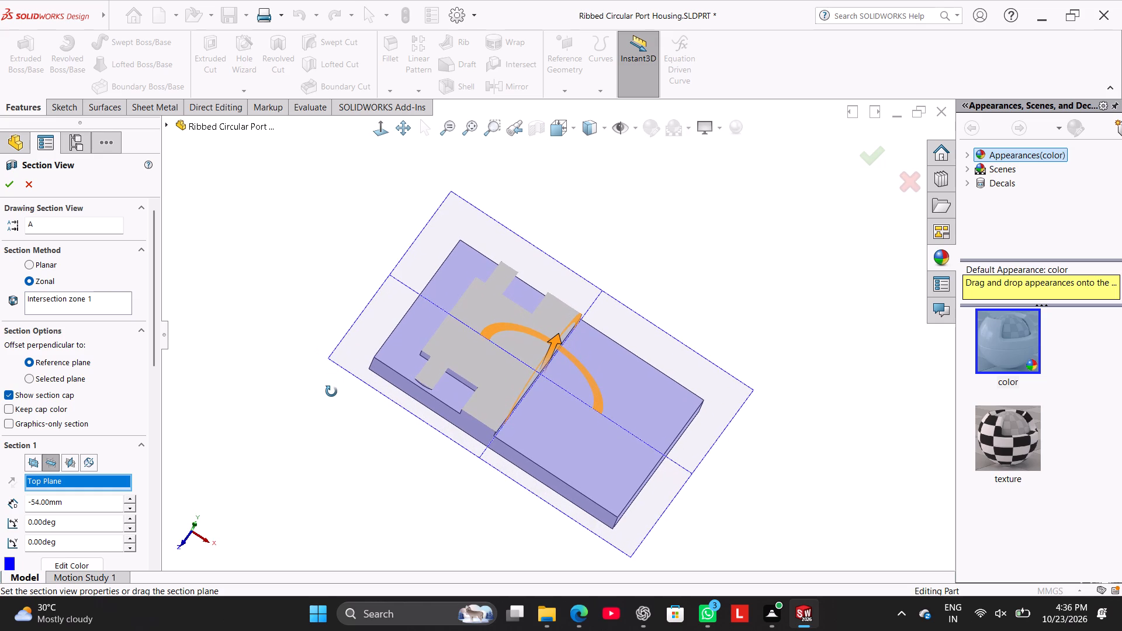
pyautogui.moveTo(331, 391); pyautogui.dragTo(328, 382, button='middle')
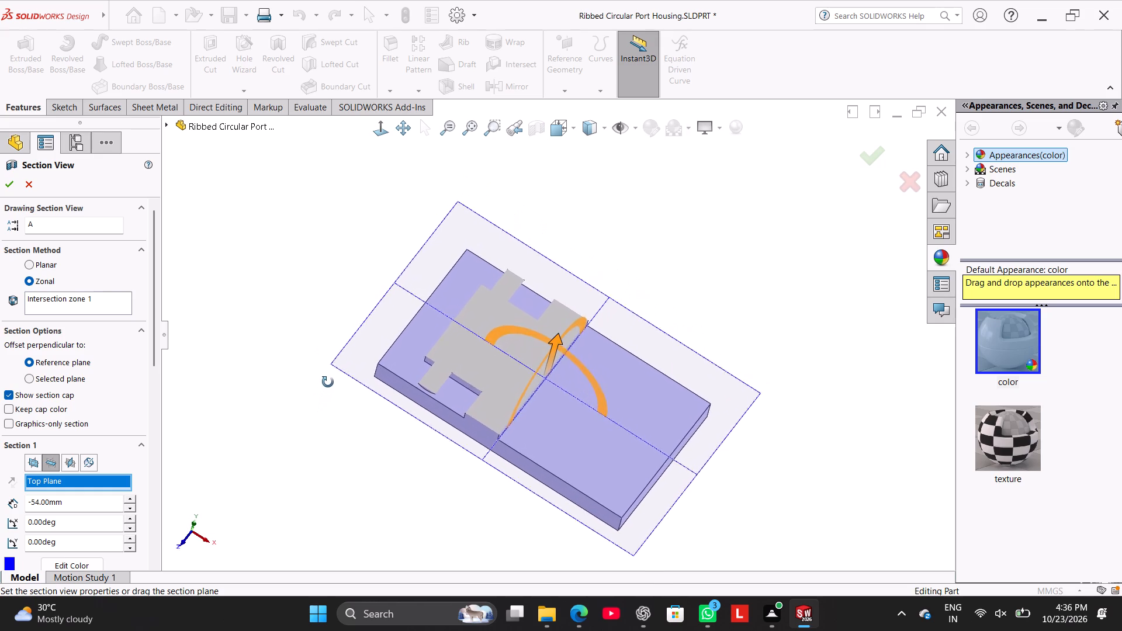
pyautogui.moveTo(328, 382); pyautogui.dragTo(328, 385, button='middle')
pyautogui.rightClick(328, 385)
pyautogui.click(265, 412)
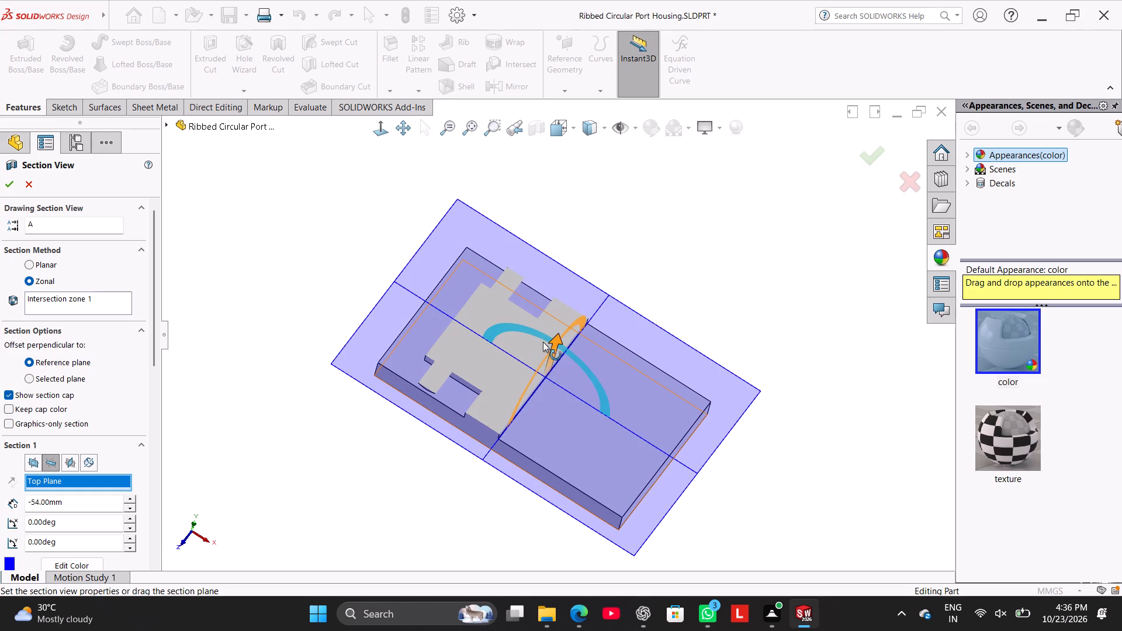
pyautogui.moveTo(555, 337); pyautogui.dragTo(558, 335)
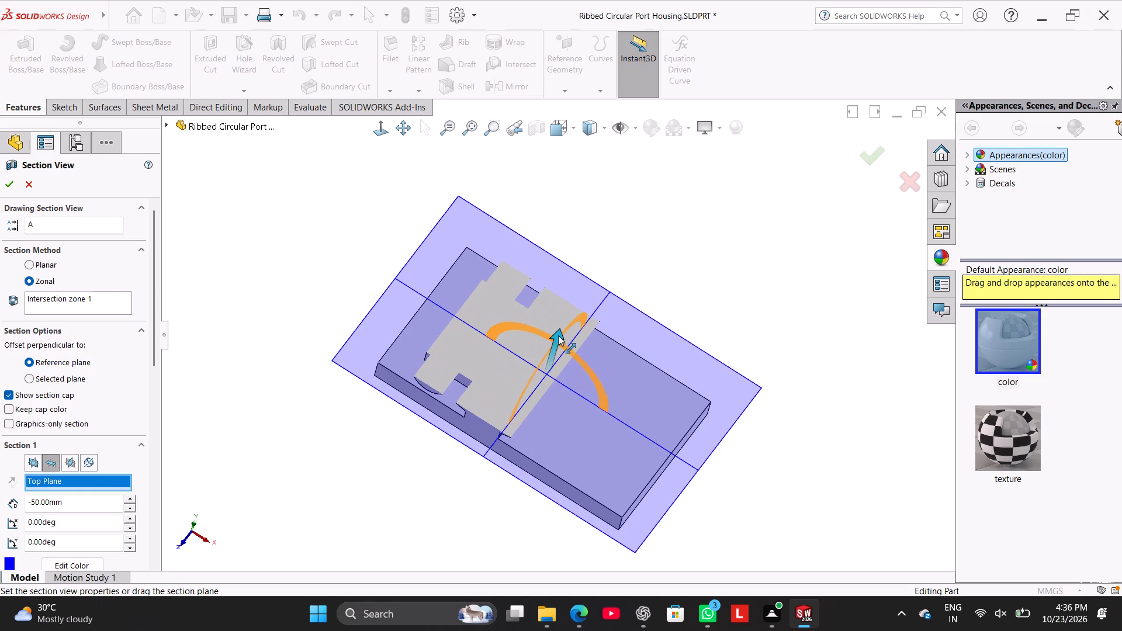
pyautogui.moveTo(558, 335); pyautogui.dragTo(552, 342)
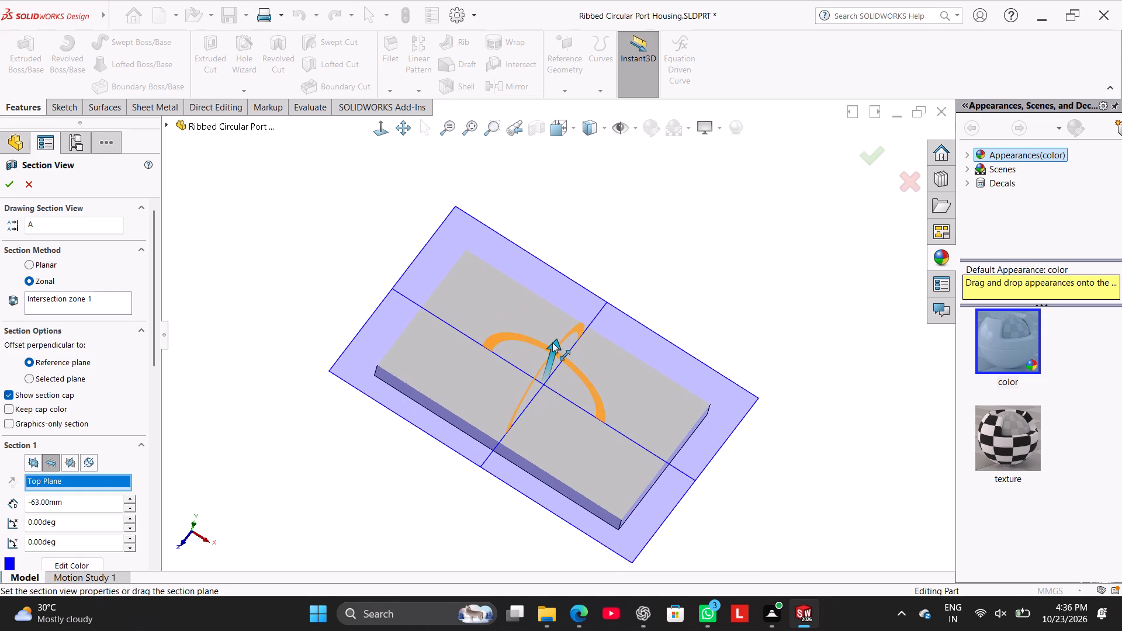
pyautogui.moveTo(552, 342); pyautogui.dragTo(606, 297)
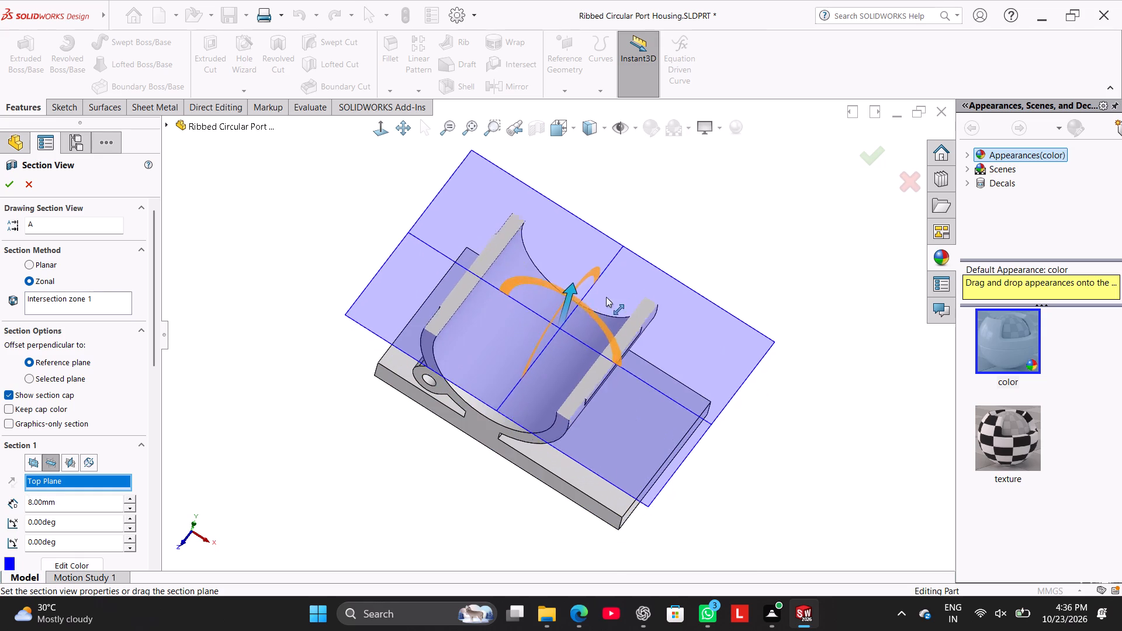
pyautogui.moveTo(606, 297); pyautogui.dragTo(812, 241)
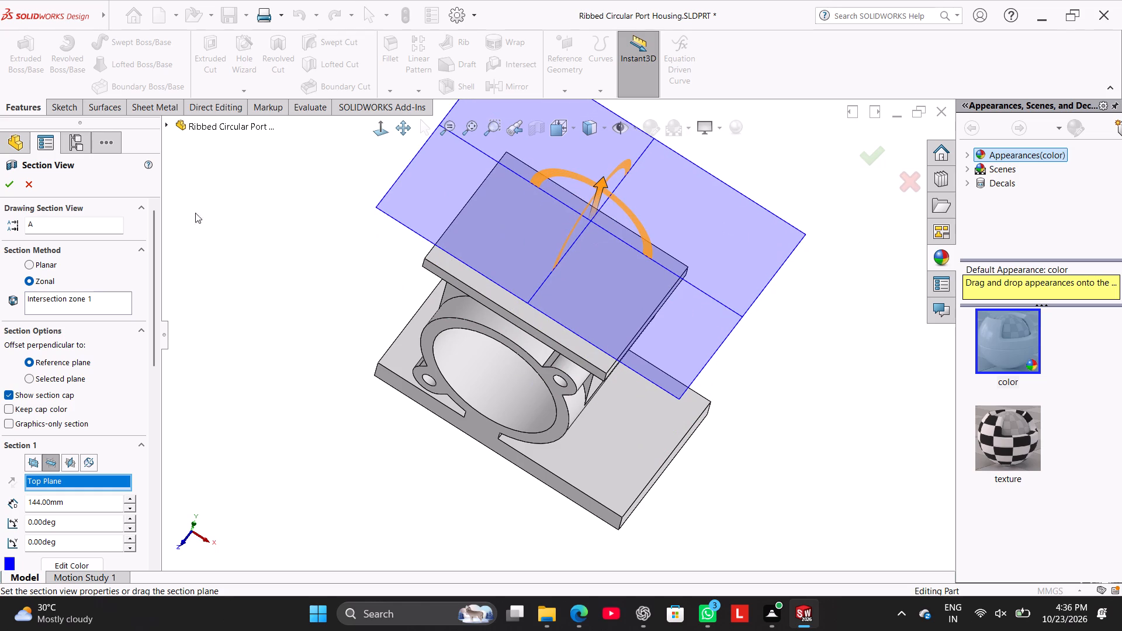
pyautogui.click(27, 183)
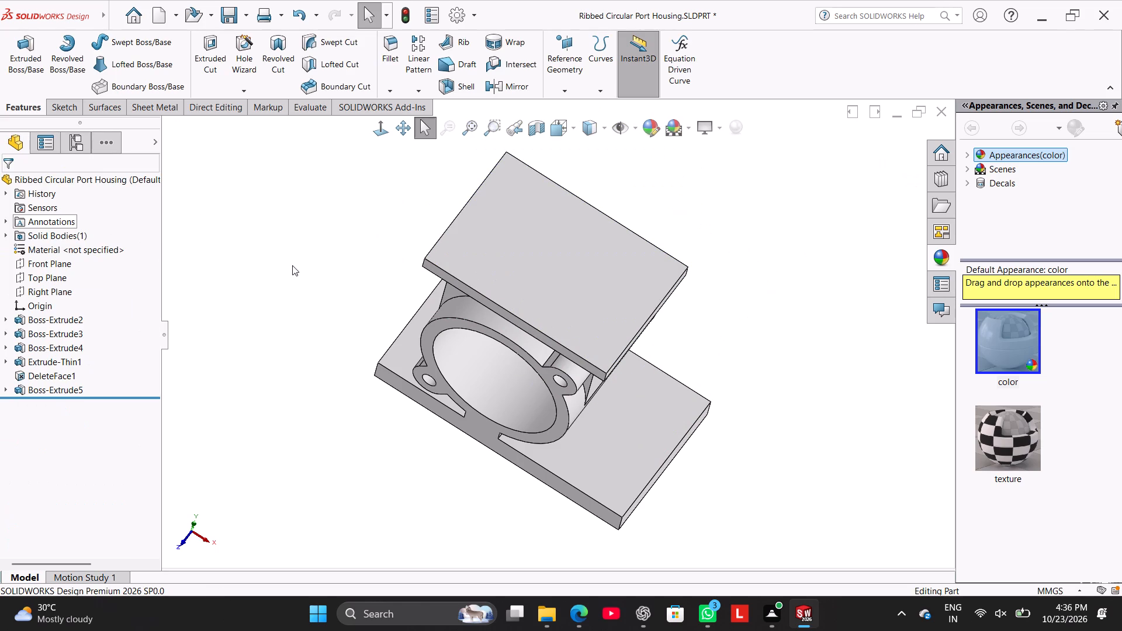
# Open a new sketch on the top face of the rectangular flange.
pyautogui.moveTo(292, 265); pyautogui.dragTo(284, 293, button='middle')
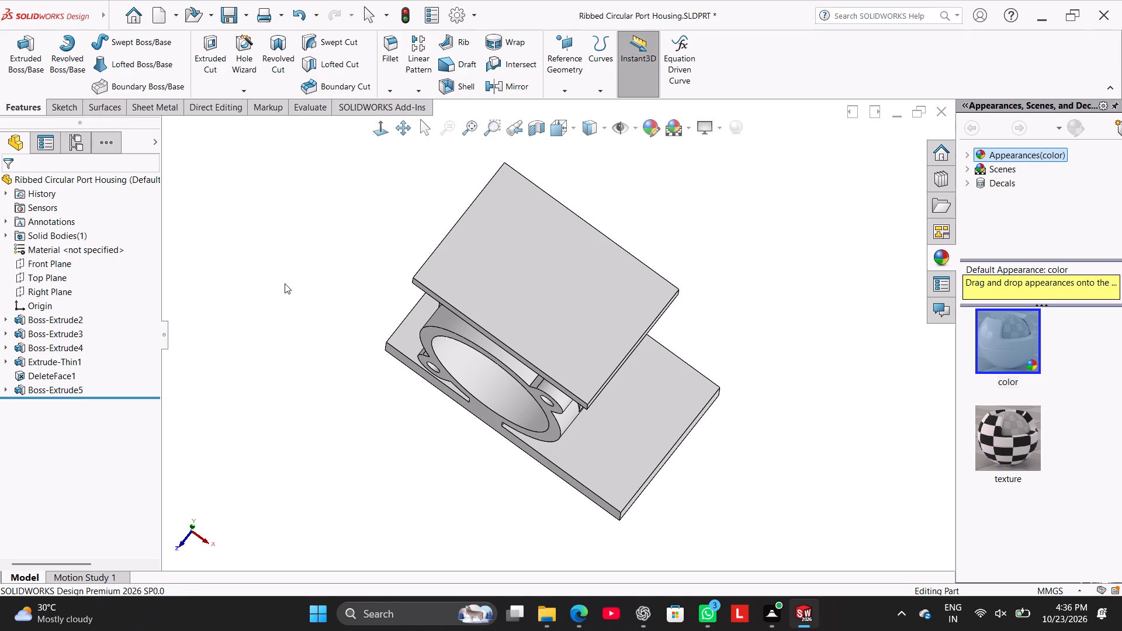
pyautogui.rightClick(469, 248)
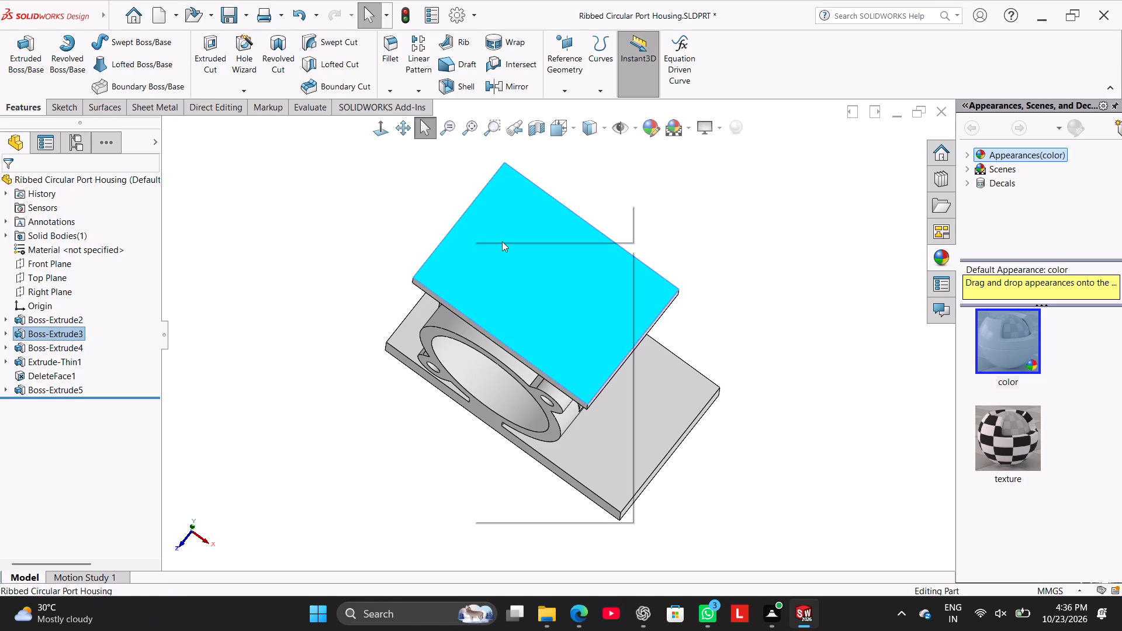
pyautogui.click(503, 234)
pyautogui.click(288, 231)
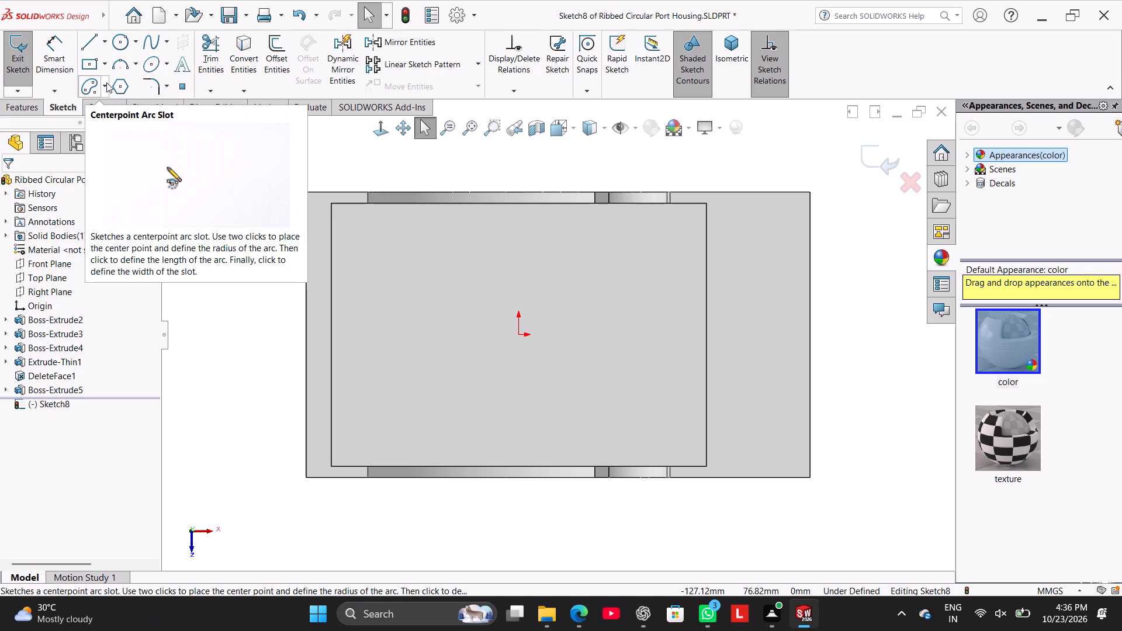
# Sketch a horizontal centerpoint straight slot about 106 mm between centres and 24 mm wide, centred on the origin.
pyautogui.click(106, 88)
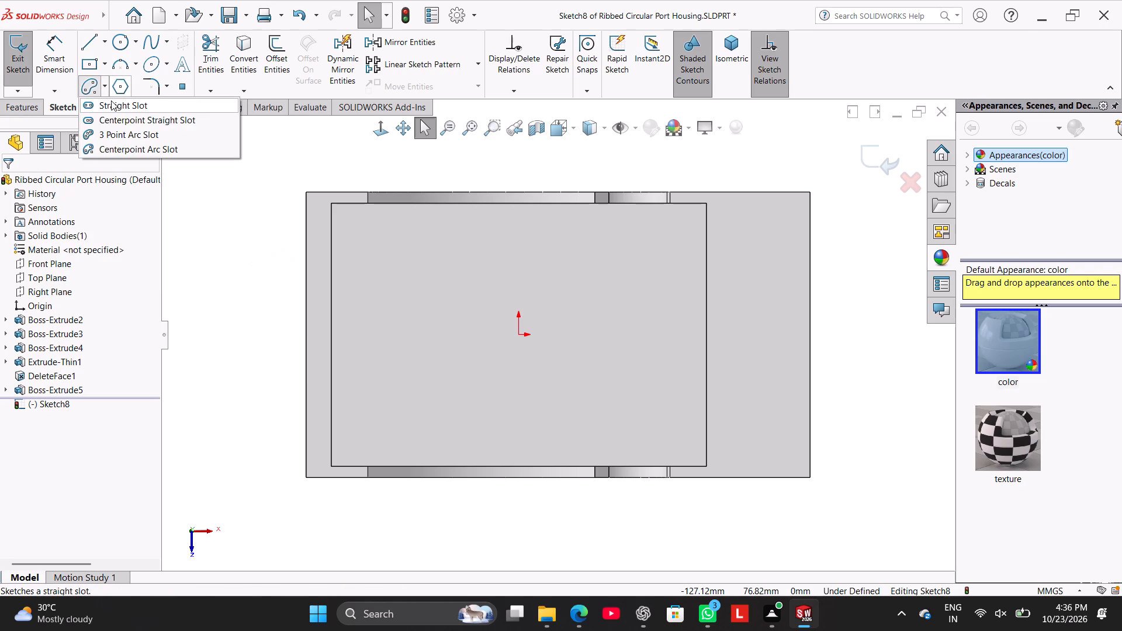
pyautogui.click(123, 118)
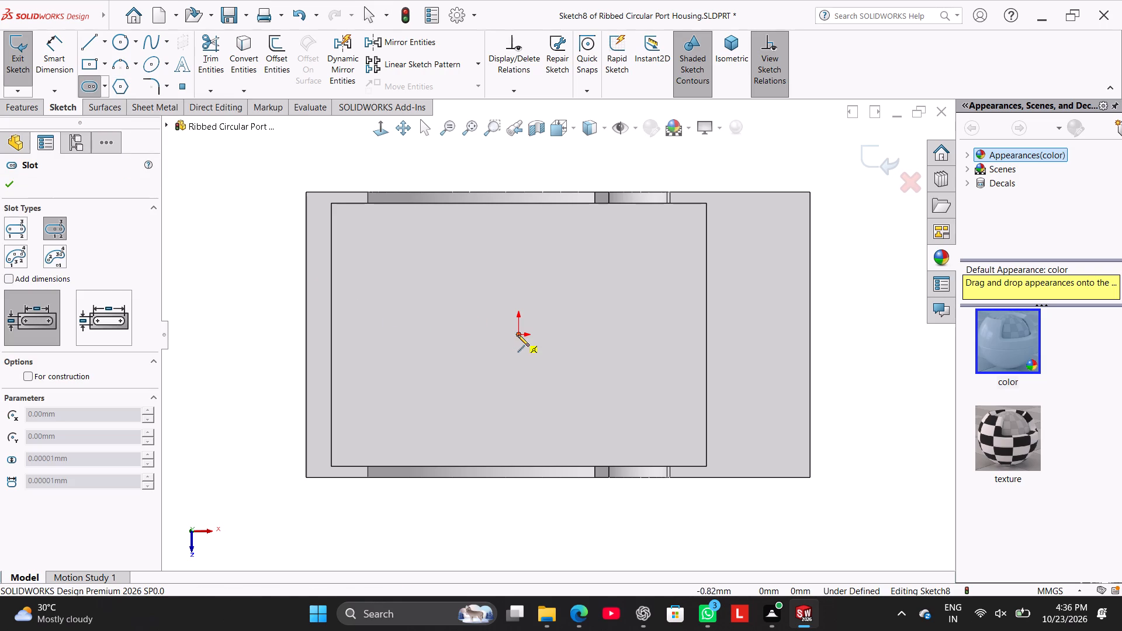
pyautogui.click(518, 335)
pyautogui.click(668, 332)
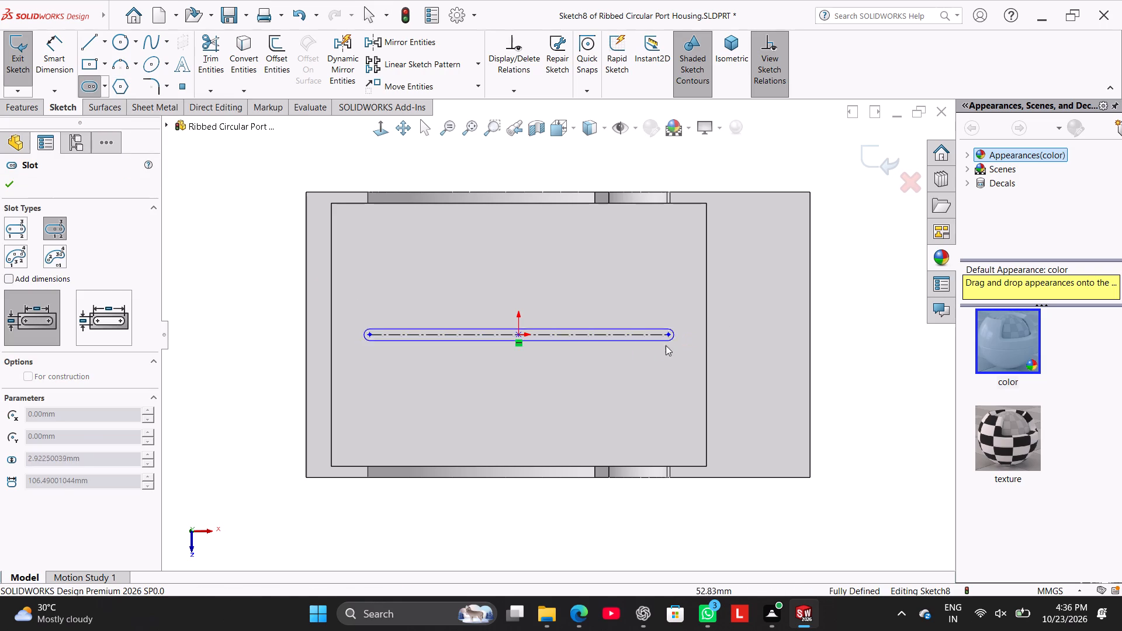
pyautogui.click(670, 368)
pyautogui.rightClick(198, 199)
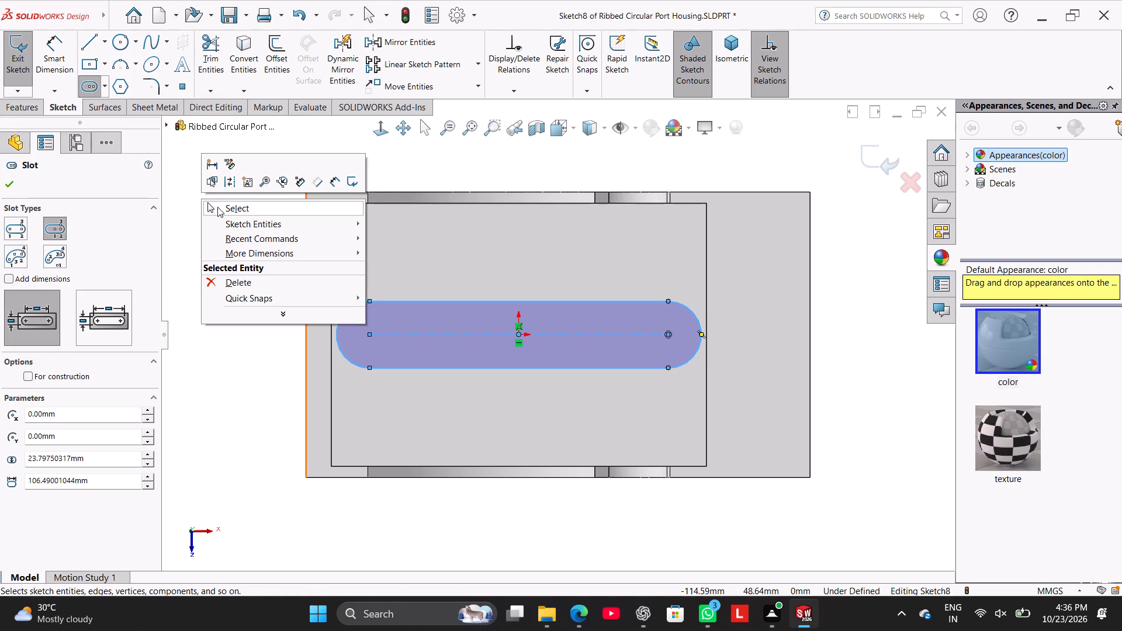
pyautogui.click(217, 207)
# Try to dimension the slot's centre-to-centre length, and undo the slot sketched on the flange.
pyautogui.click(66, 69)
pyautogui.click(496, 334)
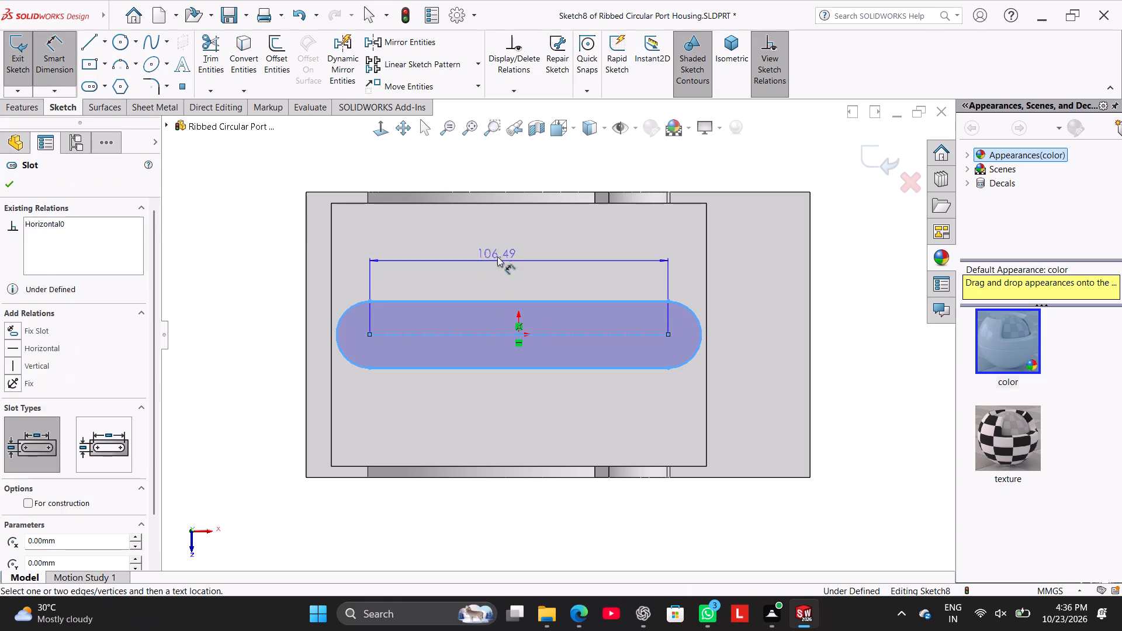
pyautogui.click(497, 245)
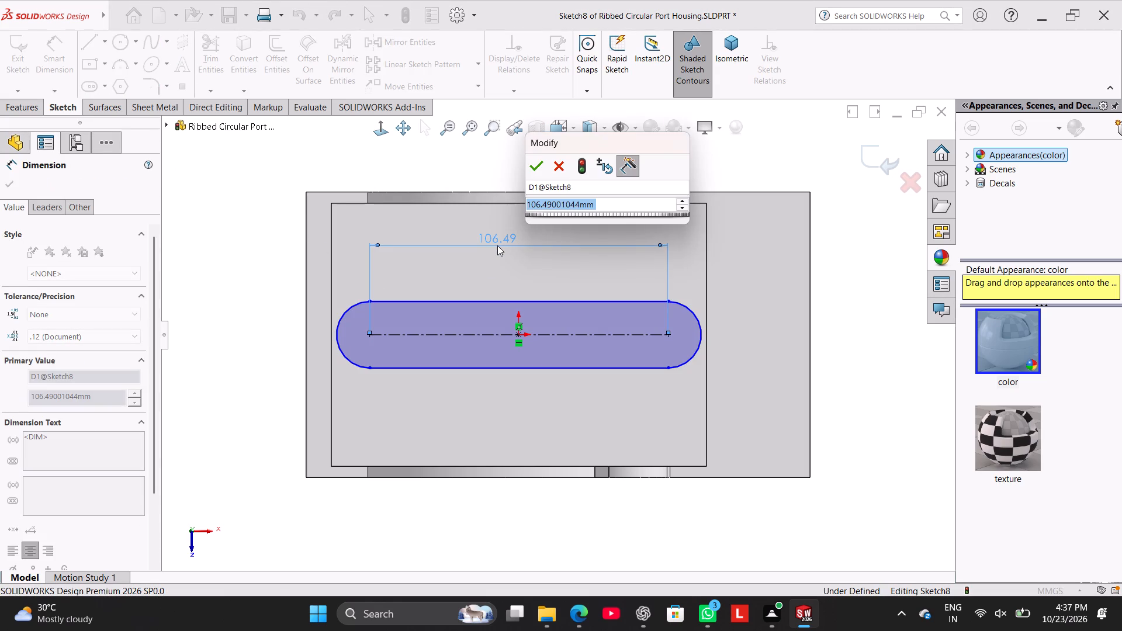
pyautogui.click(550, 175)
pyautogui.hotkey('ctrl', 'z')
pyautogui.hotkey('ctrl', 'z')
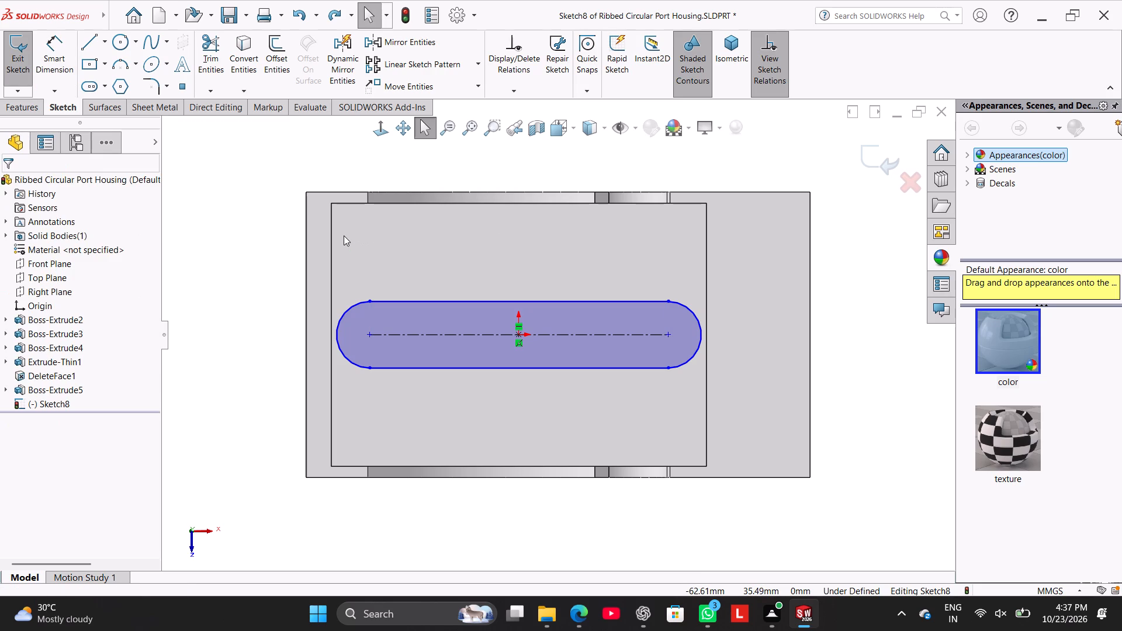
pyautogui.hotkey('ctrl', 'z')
# Sketch a center rectangle about 104 mm wide and 36 mm high, centred on the origin of the flange face.
pyautogui.click(95, 70)
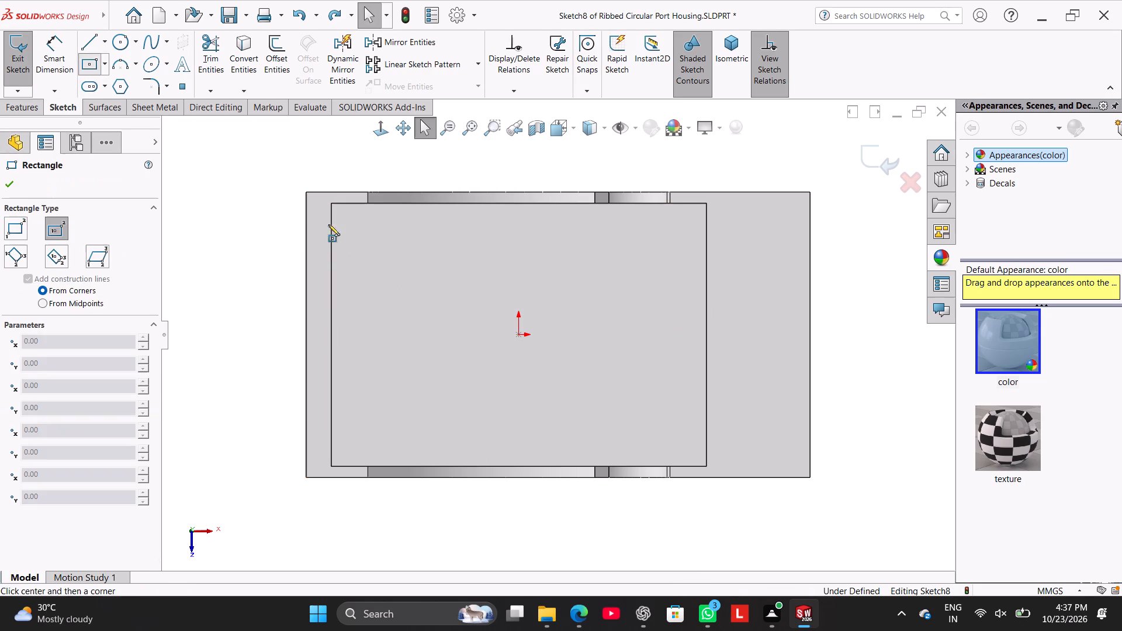
pyautogui.click(515, 335)
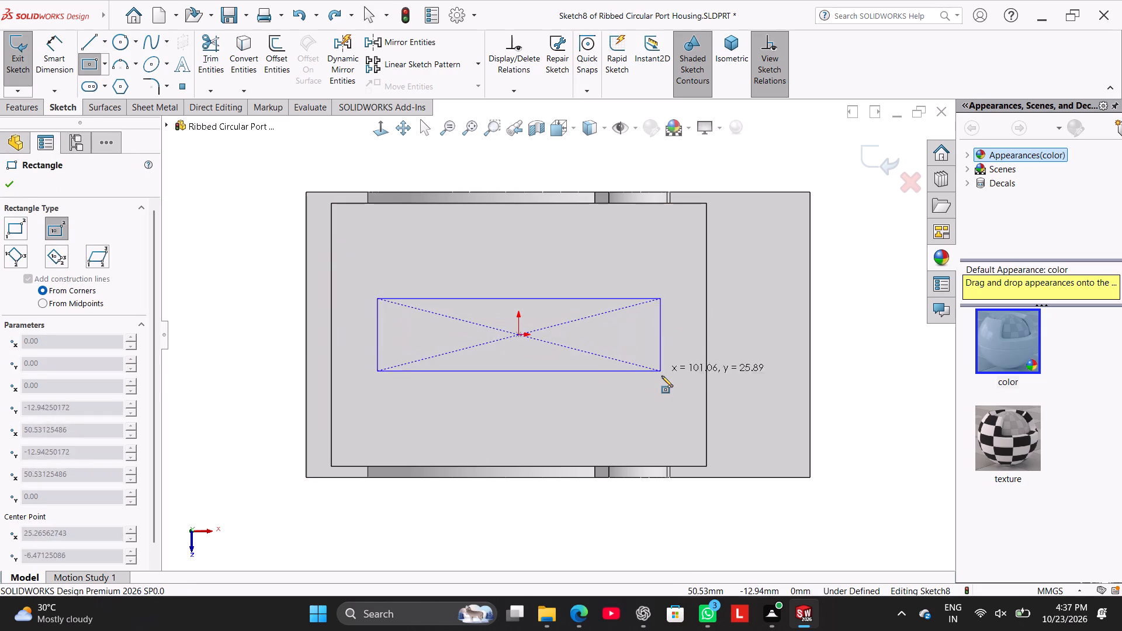
pyautogui.click(664, 385)
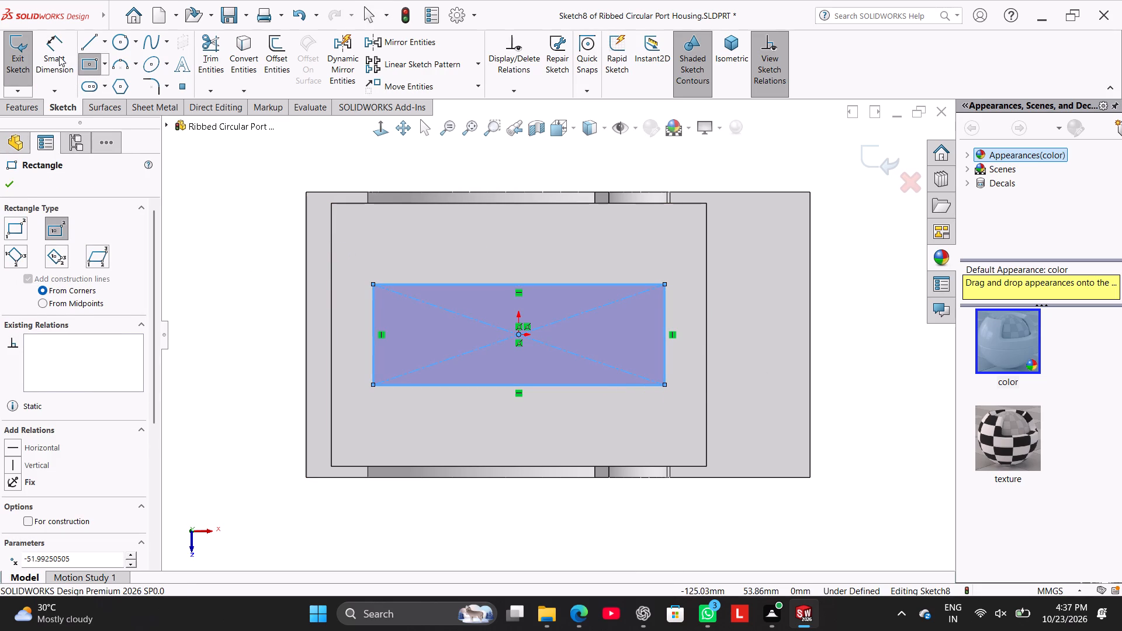
# Dimension the rectangle to 86 mm wide and 42 mm high.
pyautogui.click(59, 56)
pyautogui.click(459, 286)
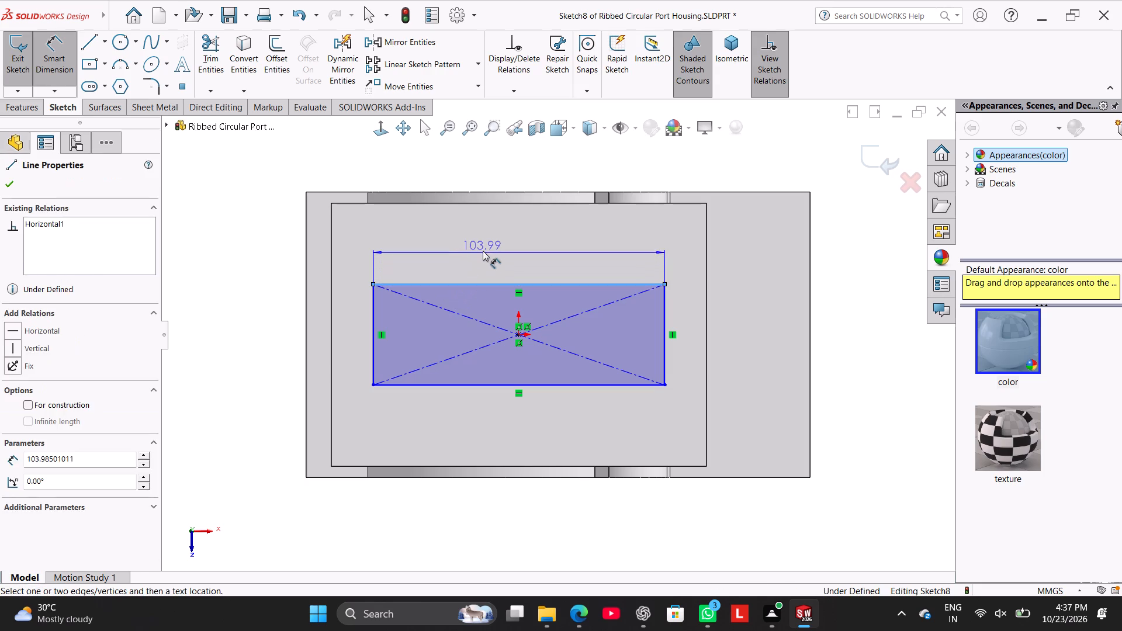
pyautogui.click(483, 251)
pyautogui.write('86')
pyautogui.press('Return')
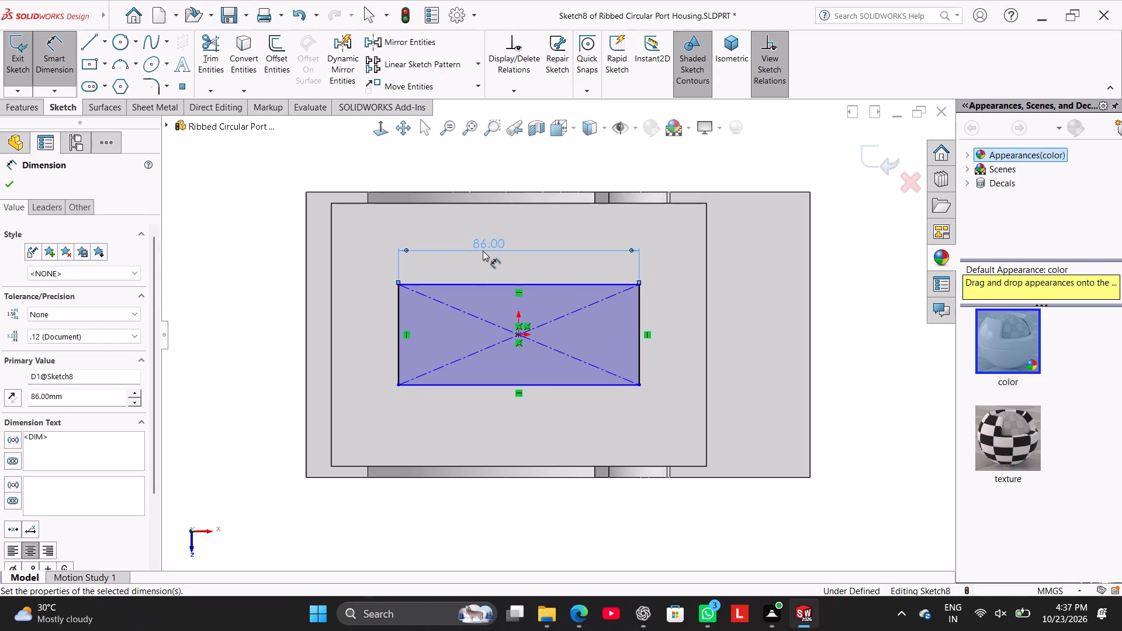
pyautogui.click(400, 307)
pyautogui.click(278, 330)
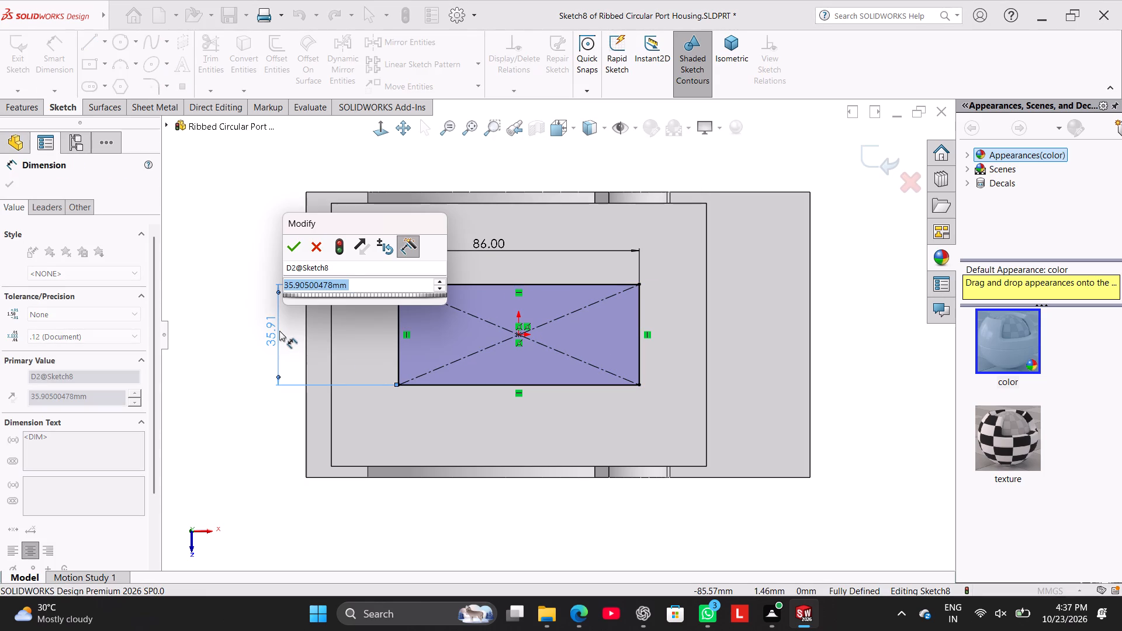
pyautogui.write('42')
pyautogui.press('Return')
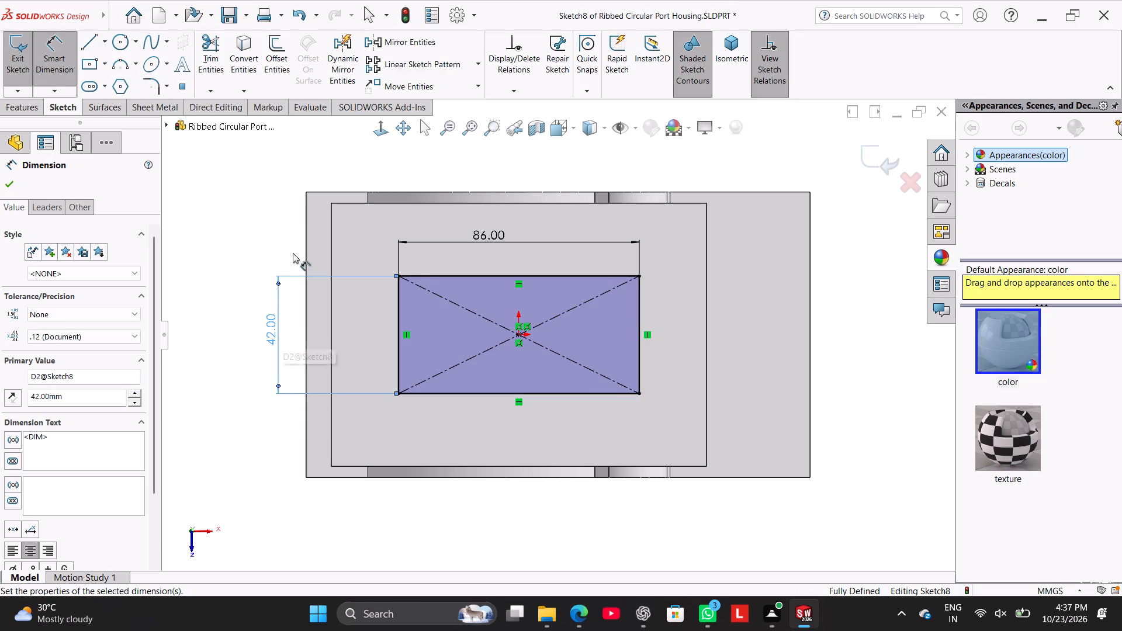
pyautogui.rightClick(256, 200)
pyautogui.click(284, 236)
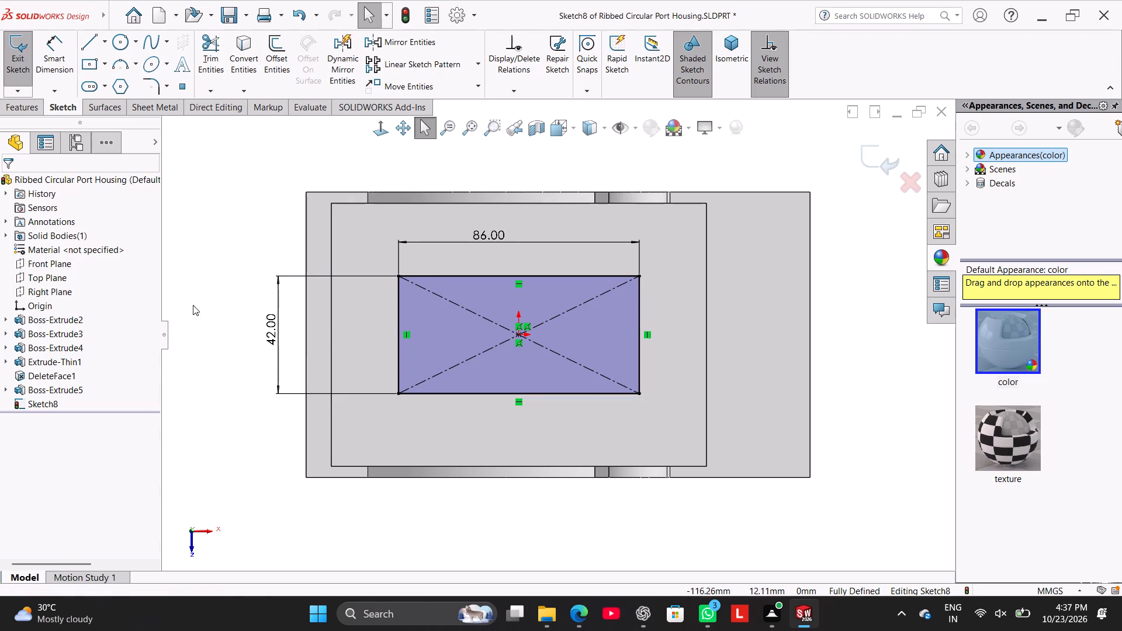
# Cut-extrude the rectangle down through the flange and neck with the Up To Next end condition.
pyautogui.moveTo(210, 334); pyautogui.dragTo(214, 188, button='middle')
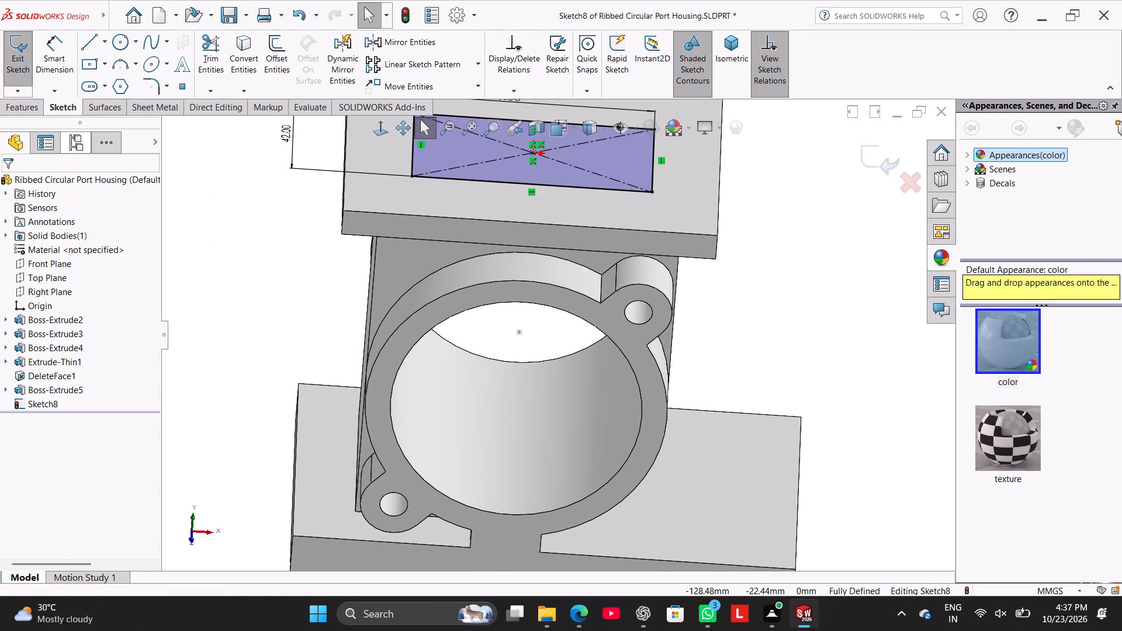
pyautogui.click(32, 112)
pyautogui.click(204, 72)
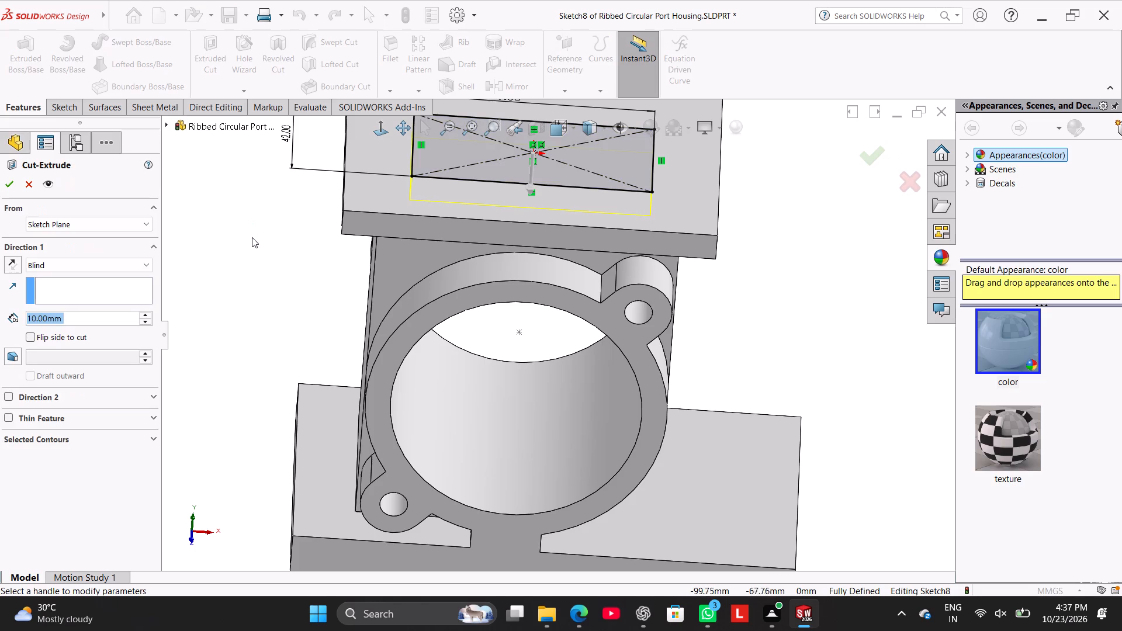
pyautogui.moveTo(257, 234); pyautogui.dragTo(261, 161, button='middle')
pyautogui.click(92, 268)
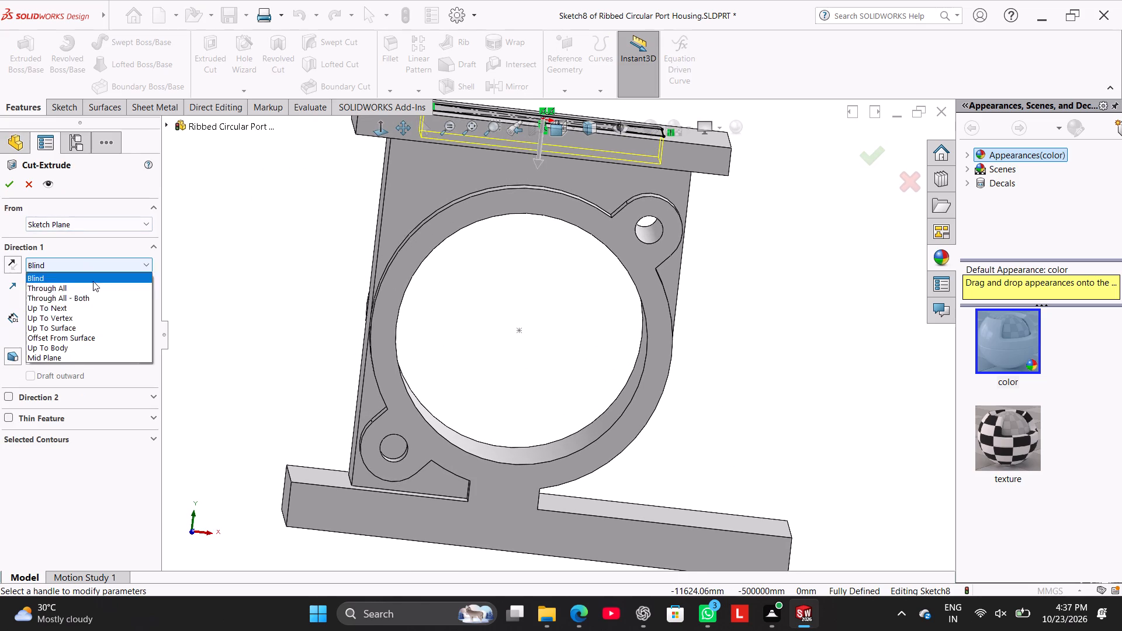
pyautogui.click(96, 308)
pyautogui.click(6, 184)
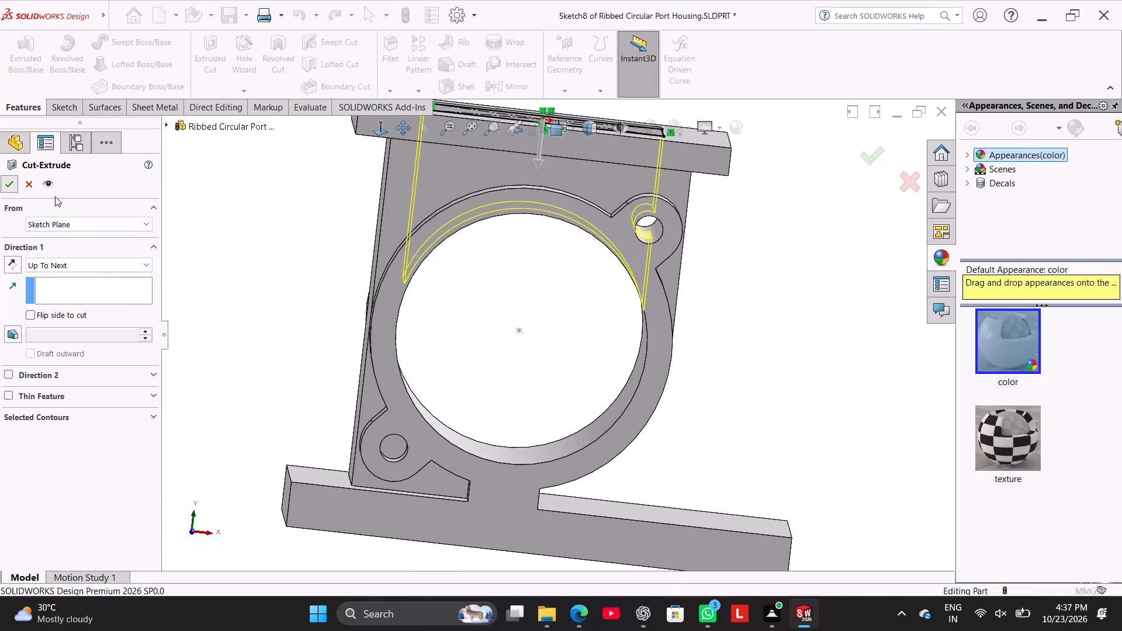
# Examine the rectangular opening and the circular bore behind it from several angles, ending in the isometric view.
pyautogui.moveTo(232, 240); pyautogui.dragTo(226, 387, button='middle')
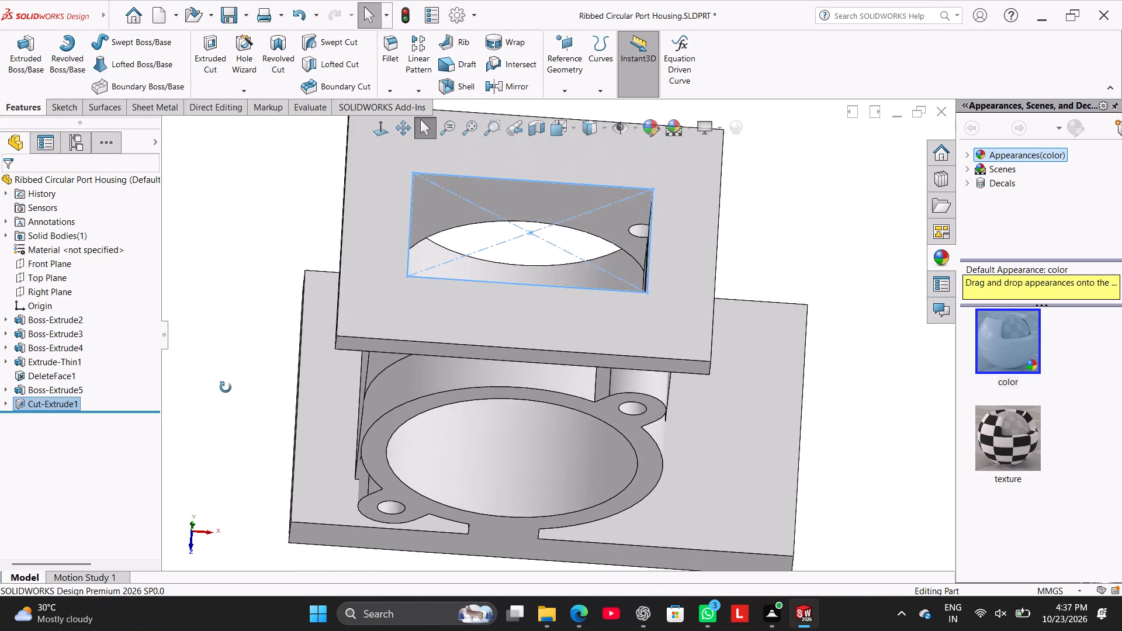
pyautogui.moveTo(226, 387); pyautogui.dragTo(257, 350, button='middle')
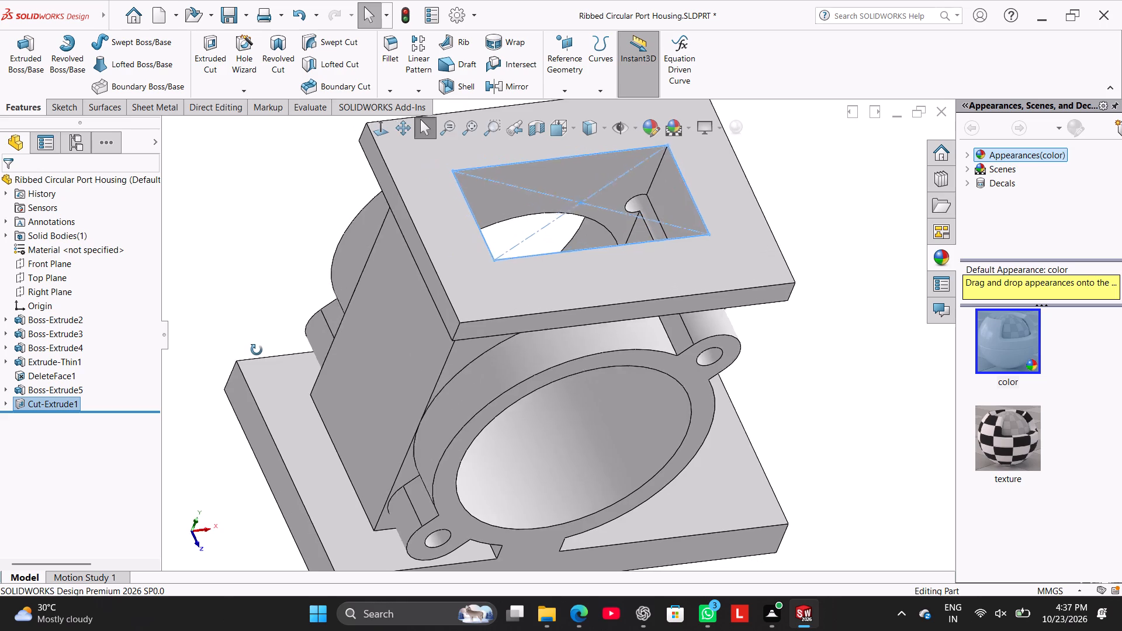
pyautogui.moveTo(257, 350); pyautogui.dragTo(285, 344, button='middle')
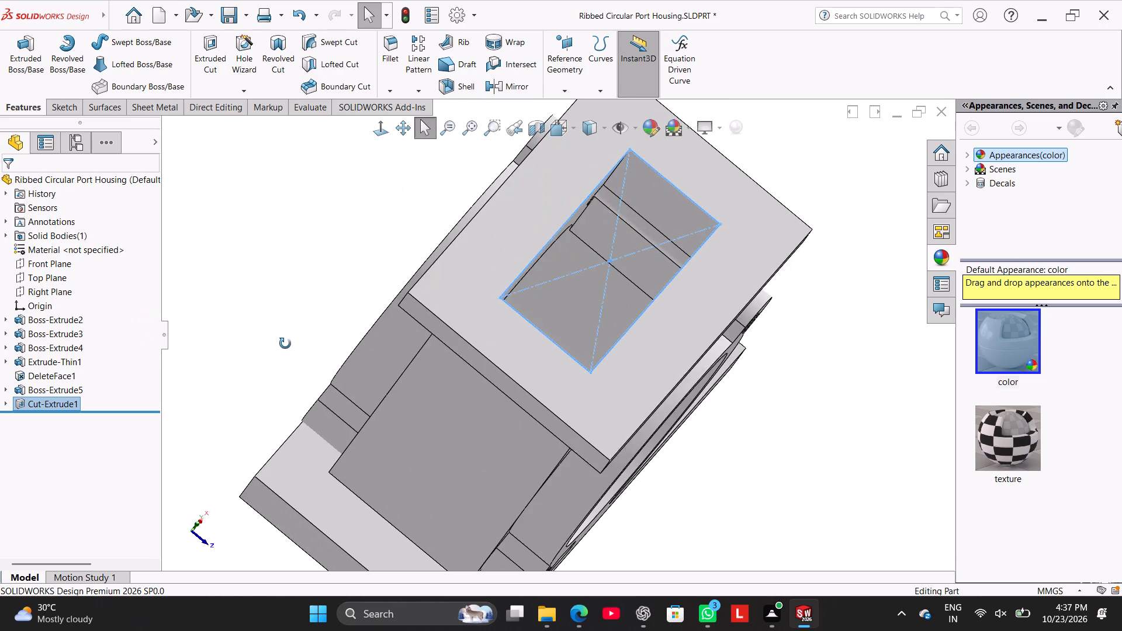
pyautogui.moveTo(285, 344); pyautogui.dragTo(163, 357, button='middle')
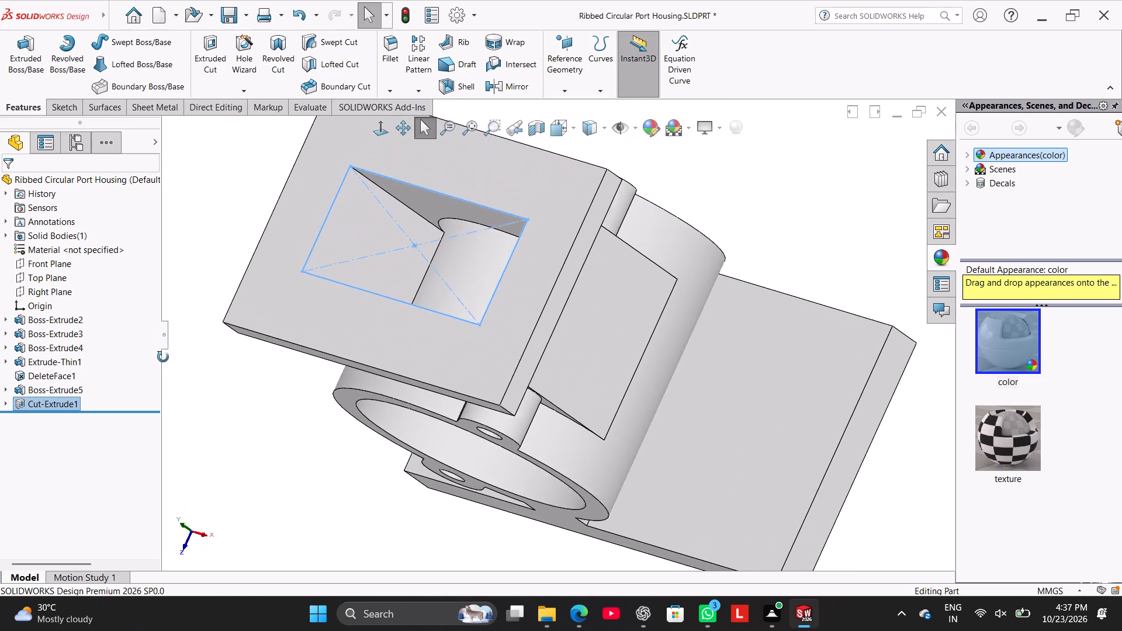
pyautogui.moveTo(163, 357); pyautogui.dragTo(257, 325, button='middle')
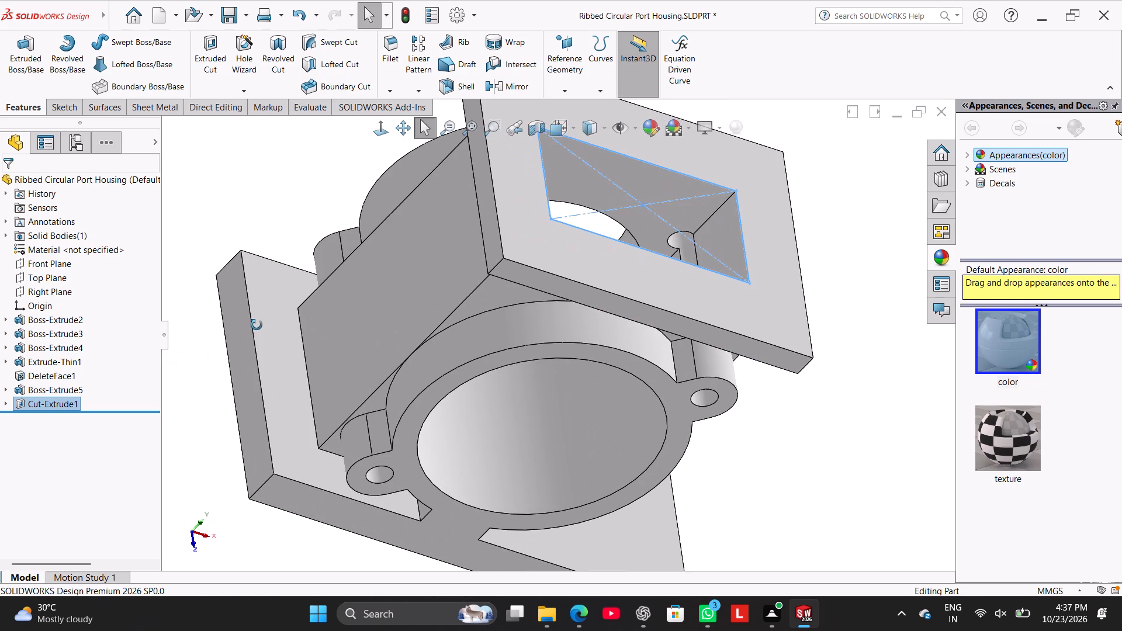
pyautogui.moveTo(257, 325); pyautogui.dragTo(250, 353, button='middle')
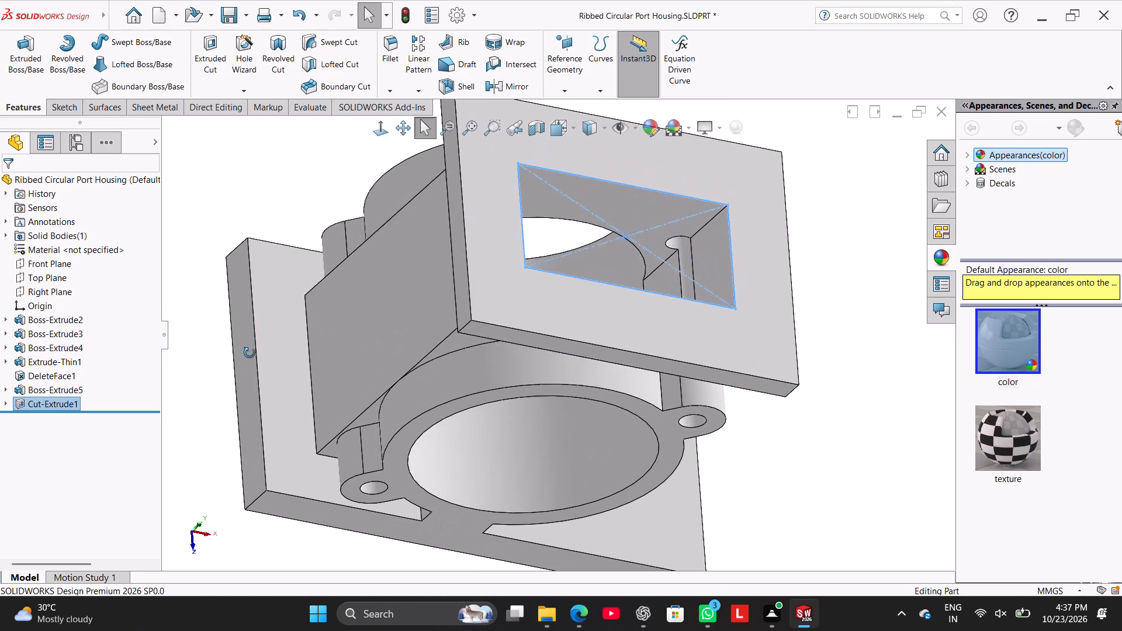
pyautogui.moveTo(250, 353); pyautogui.dragTo(245, 362, button='middle')
pyautogui.click(162, 297)
pyautogui.moveTo(203, 332); pyautogui.dragTo(199, 296, button='middle')
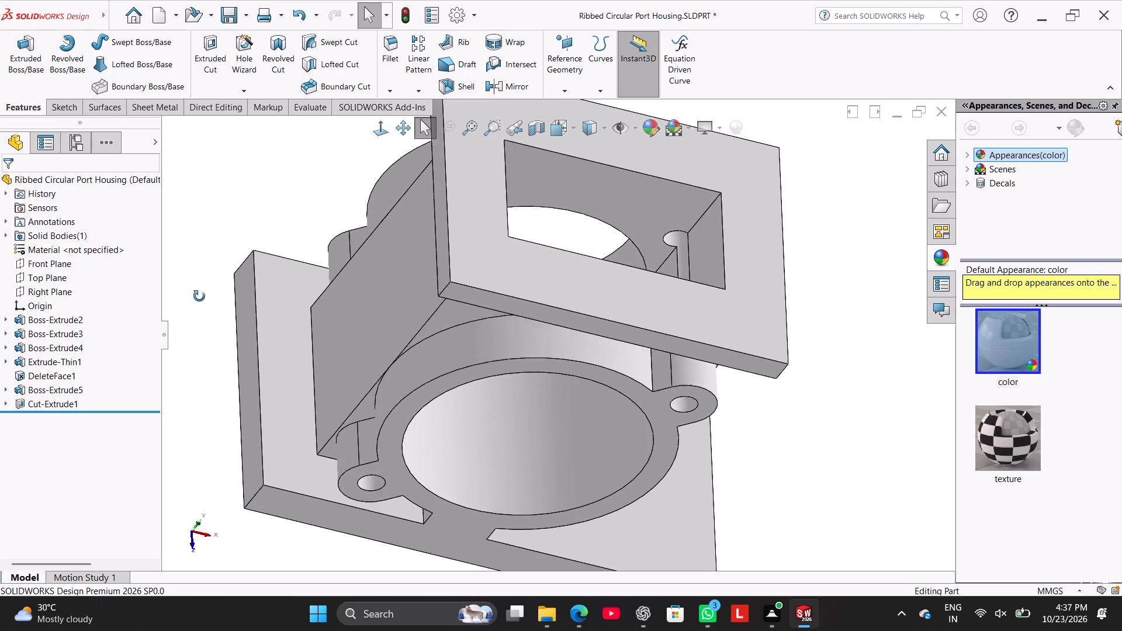
pyautogui.moveTo(199, 296); pyautogui.dragTo(136, 387, button='middle')
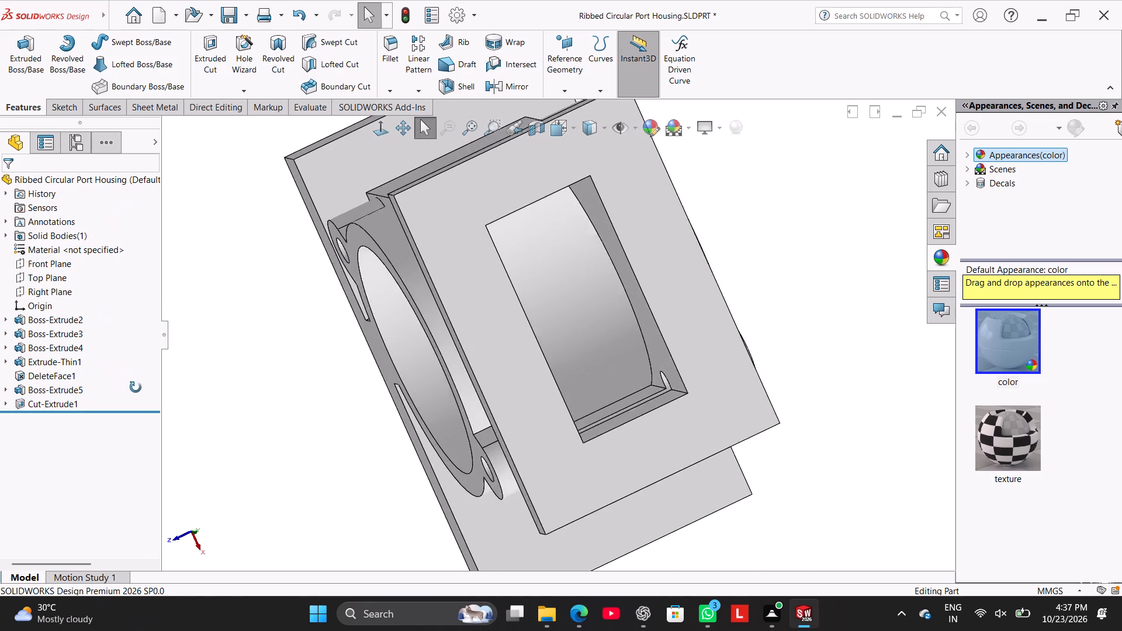
pyautogui.moveTo(136, 387); pyautogui.dragTo(220, 356, button='middle')
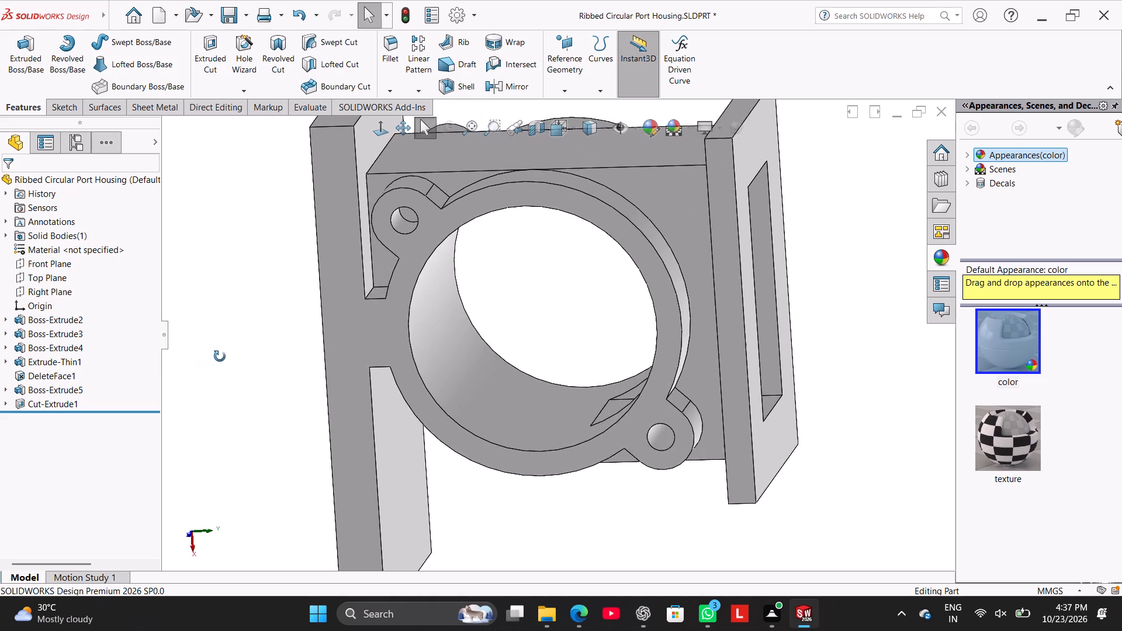
pyautogui.moveTo(220, 356); pyautogui.dragTo(132, 335, button='middle')
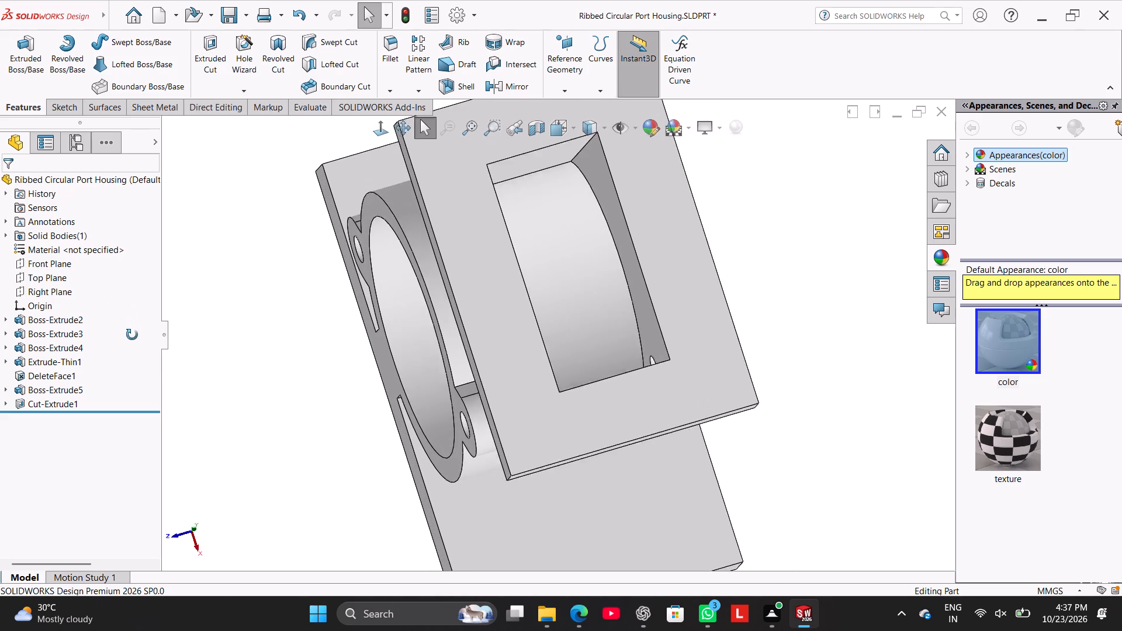
pyautogui.moveTo(132, 335); pyautogui.dragTo(175, 371, button='middle')
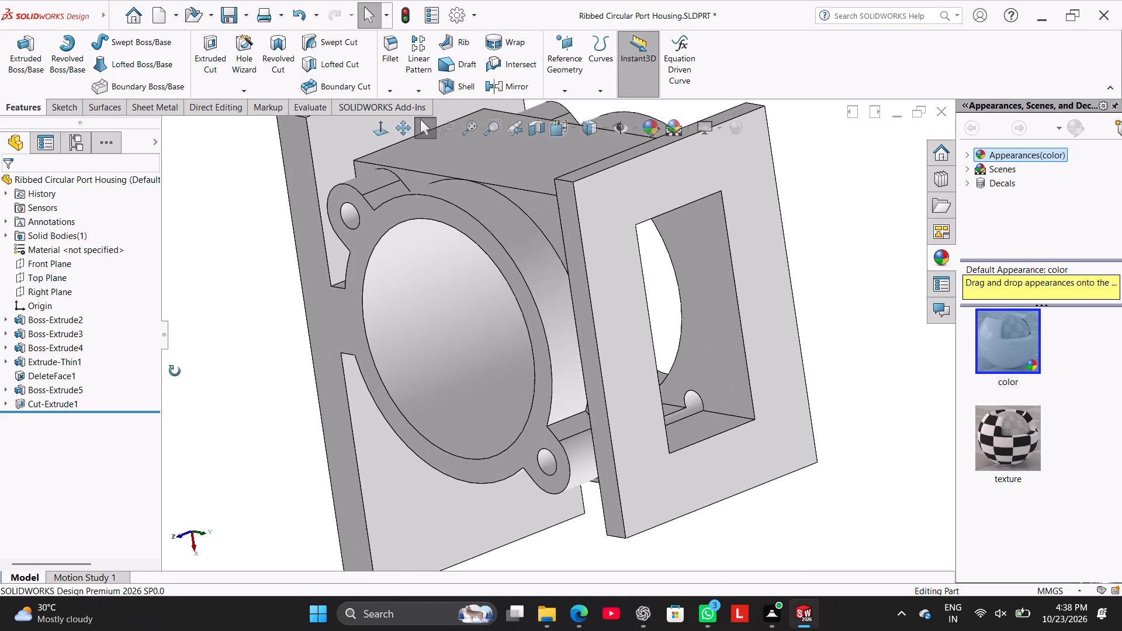
pyautogui.moveTo(175, 371); pyautogui.dragTo(212, 328, button='middle')
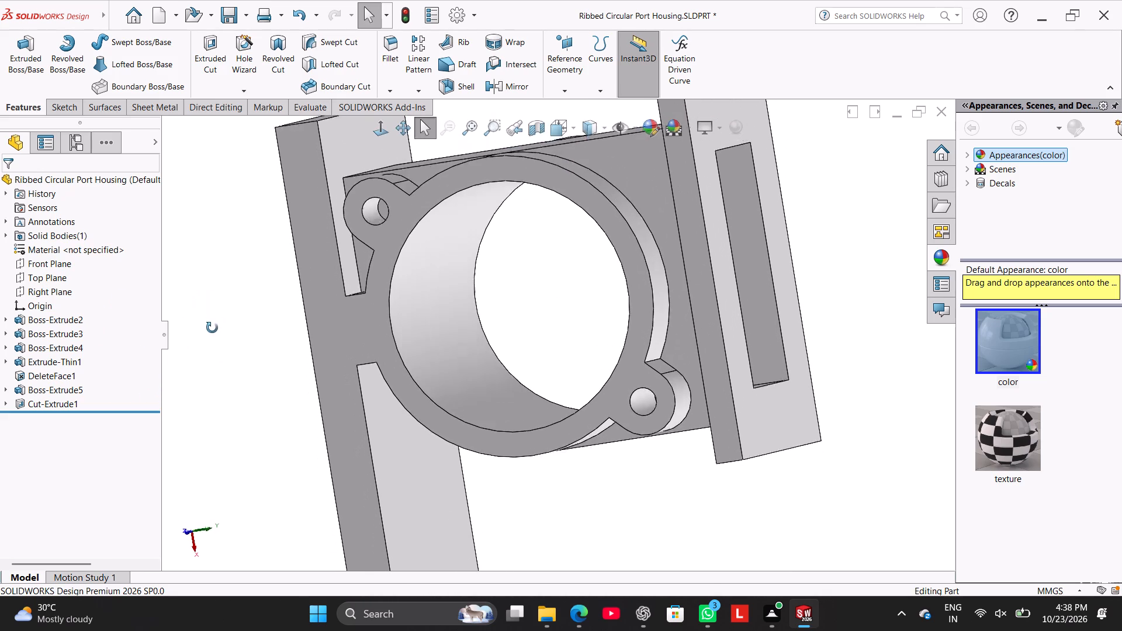
pyautogui.moveTo(212, 328); pyautogui.dragTo(210, 339, button='middle')
pyautogui.moveTo(195, 367); pyautogui.dragTo(298, 297, button='right')
pyautogui.moveTo(318, 310); pyautogui.dragTo(375, 432, button='middle')
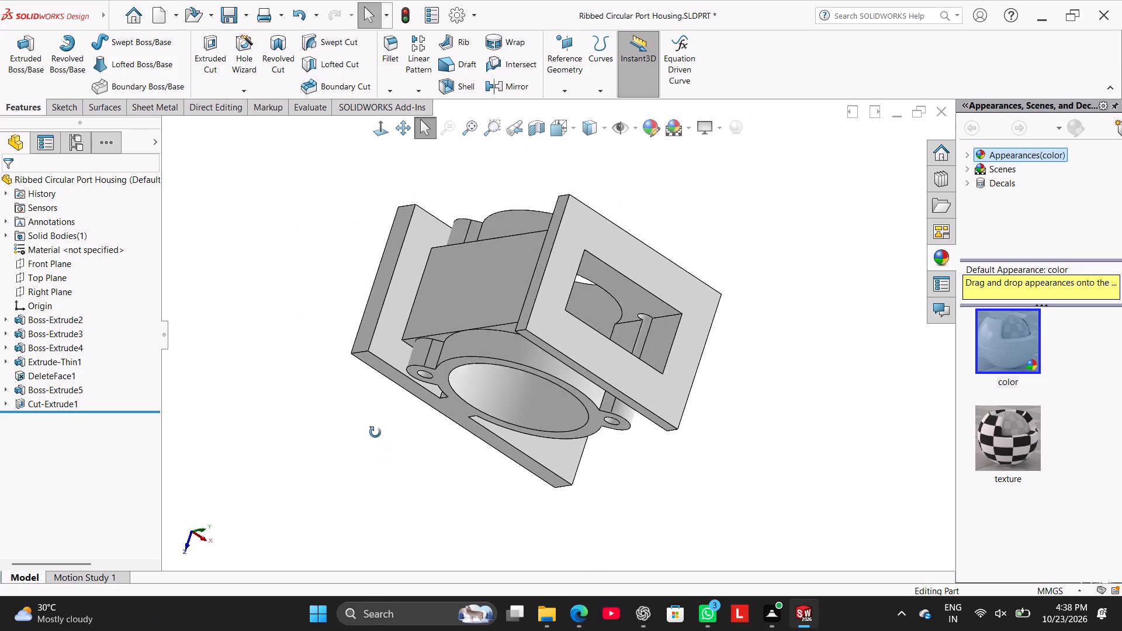
pyautogui.moveTo(375, 432); pyautogui.dragTo(345, 357, button='middle')
pyautogui.scroll(1, 349, 365)
pyautogui.moveTo(299, 378); pyautogui.dragTo(376, 315, button='right')
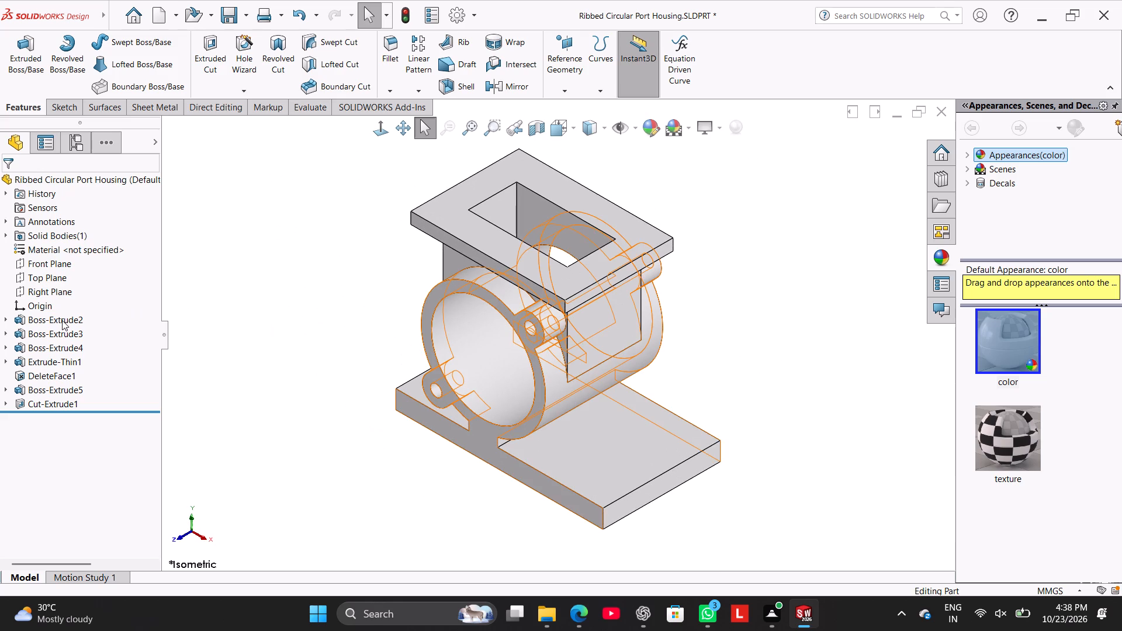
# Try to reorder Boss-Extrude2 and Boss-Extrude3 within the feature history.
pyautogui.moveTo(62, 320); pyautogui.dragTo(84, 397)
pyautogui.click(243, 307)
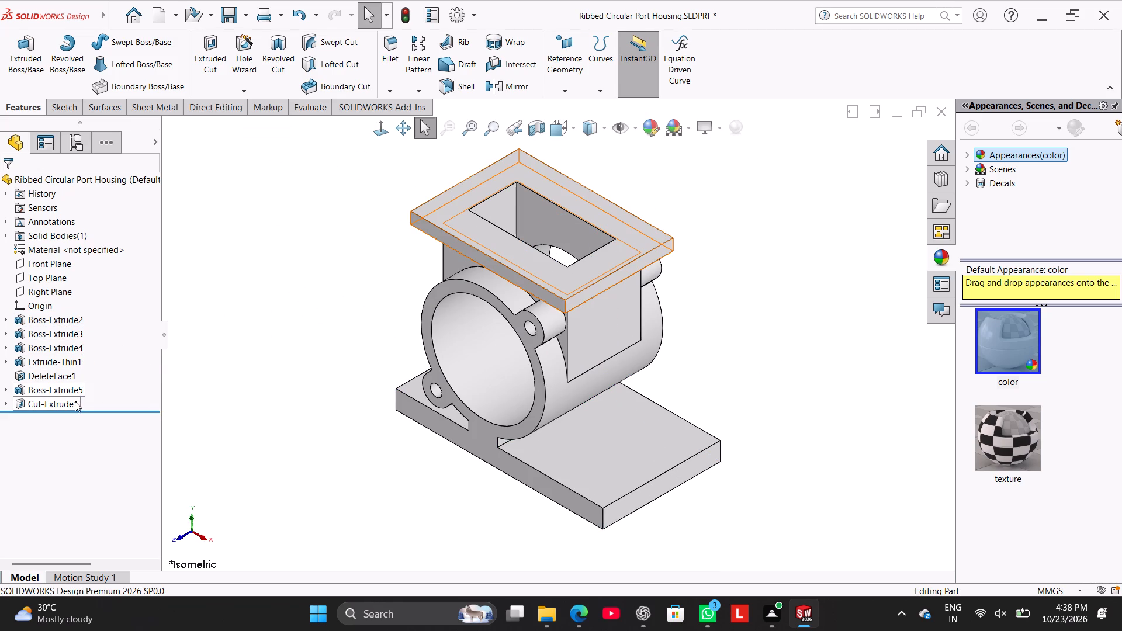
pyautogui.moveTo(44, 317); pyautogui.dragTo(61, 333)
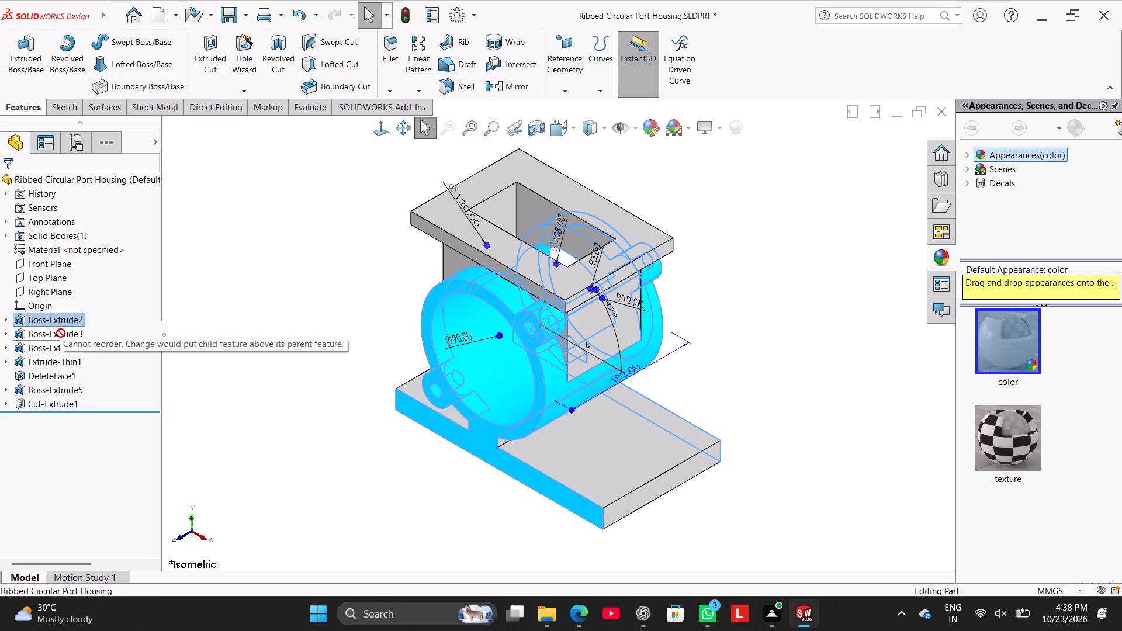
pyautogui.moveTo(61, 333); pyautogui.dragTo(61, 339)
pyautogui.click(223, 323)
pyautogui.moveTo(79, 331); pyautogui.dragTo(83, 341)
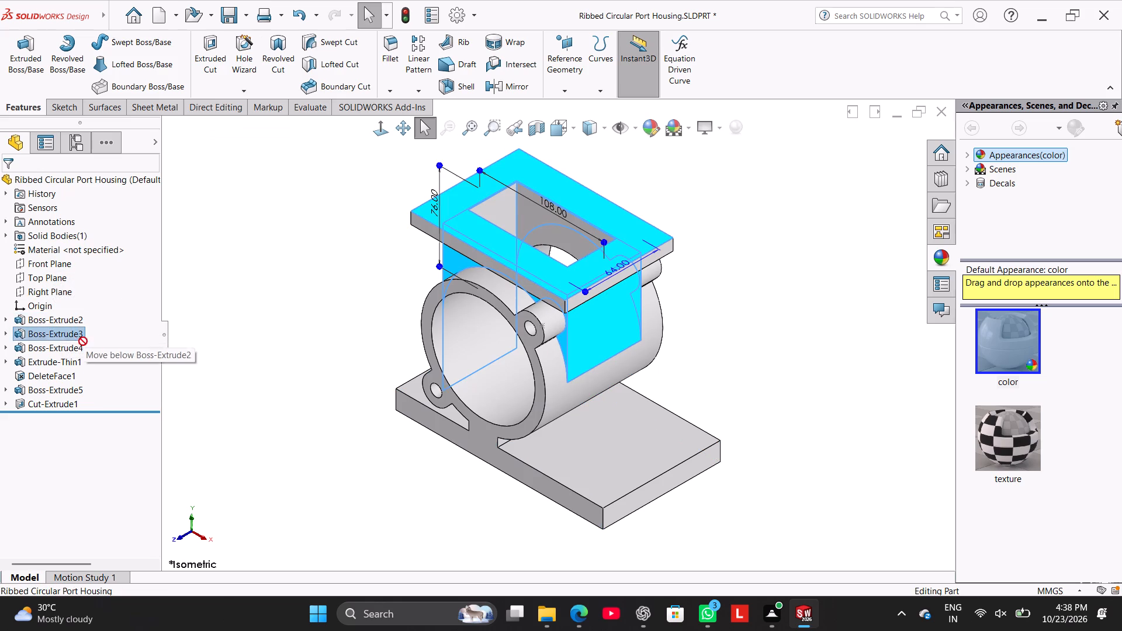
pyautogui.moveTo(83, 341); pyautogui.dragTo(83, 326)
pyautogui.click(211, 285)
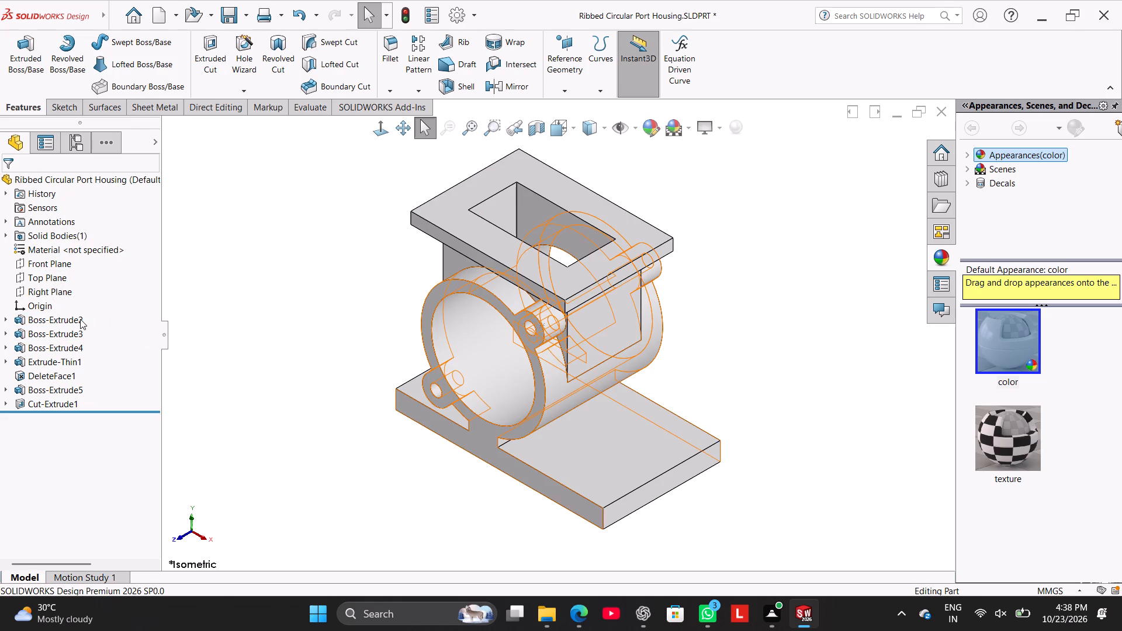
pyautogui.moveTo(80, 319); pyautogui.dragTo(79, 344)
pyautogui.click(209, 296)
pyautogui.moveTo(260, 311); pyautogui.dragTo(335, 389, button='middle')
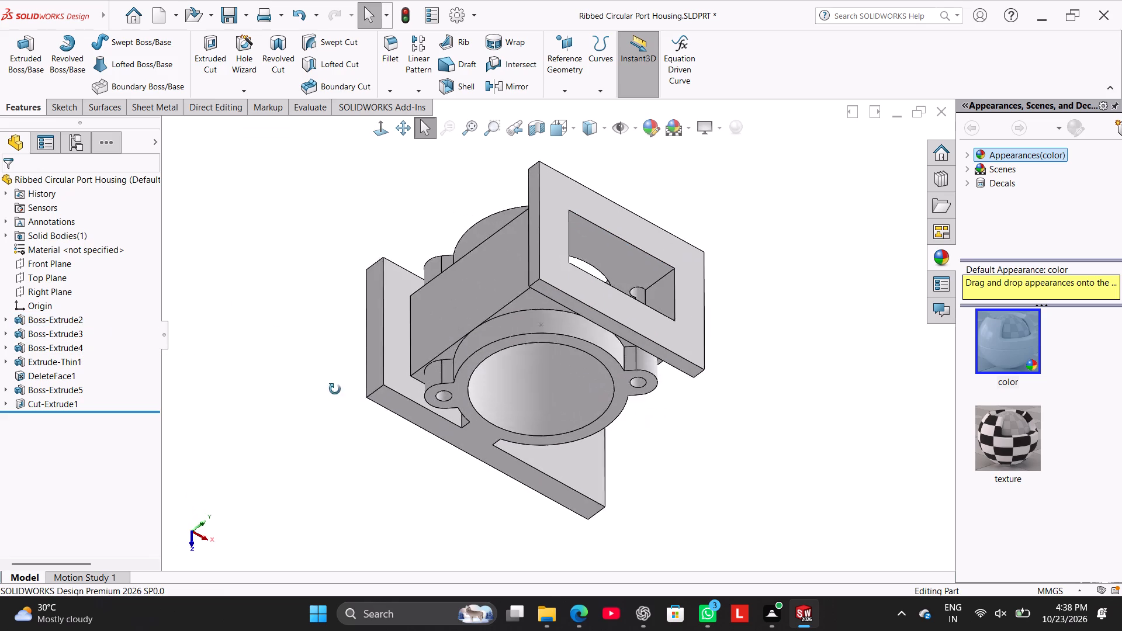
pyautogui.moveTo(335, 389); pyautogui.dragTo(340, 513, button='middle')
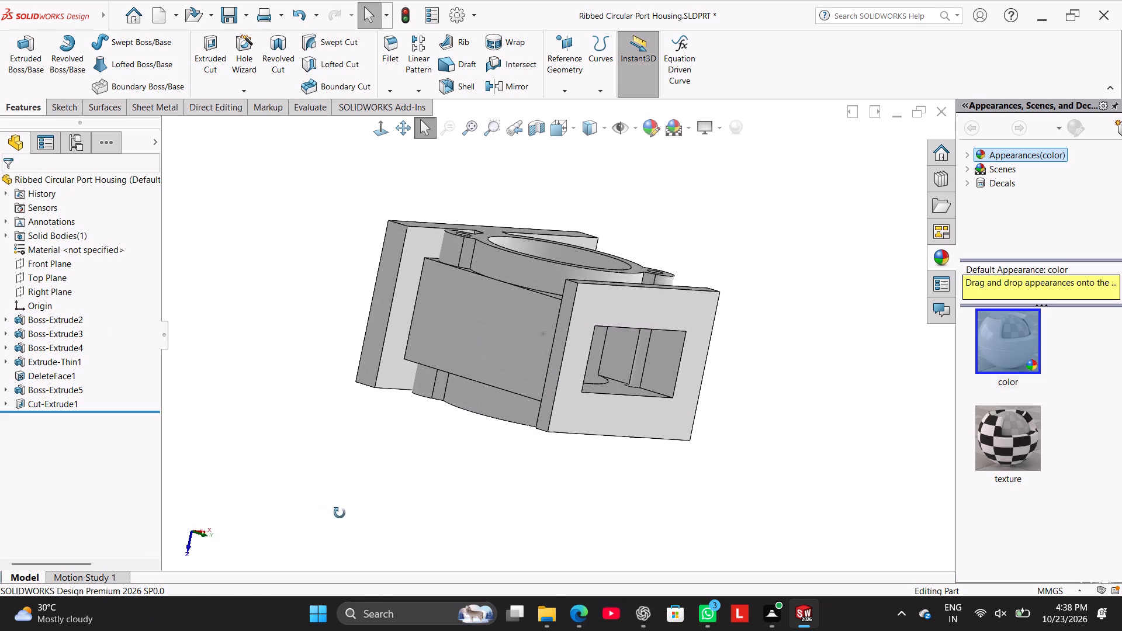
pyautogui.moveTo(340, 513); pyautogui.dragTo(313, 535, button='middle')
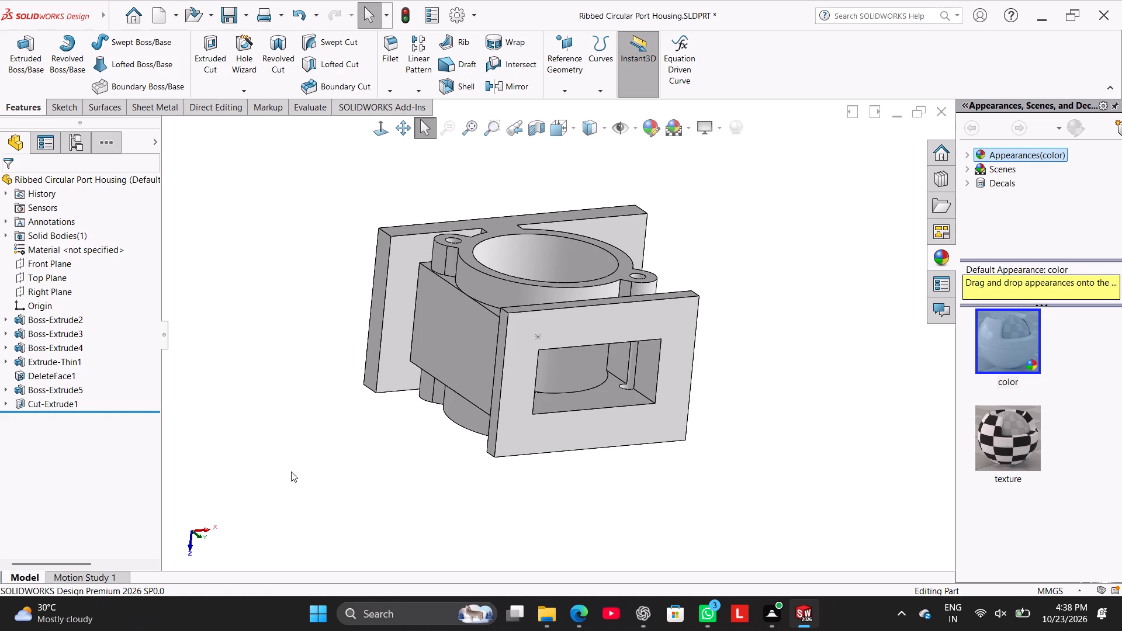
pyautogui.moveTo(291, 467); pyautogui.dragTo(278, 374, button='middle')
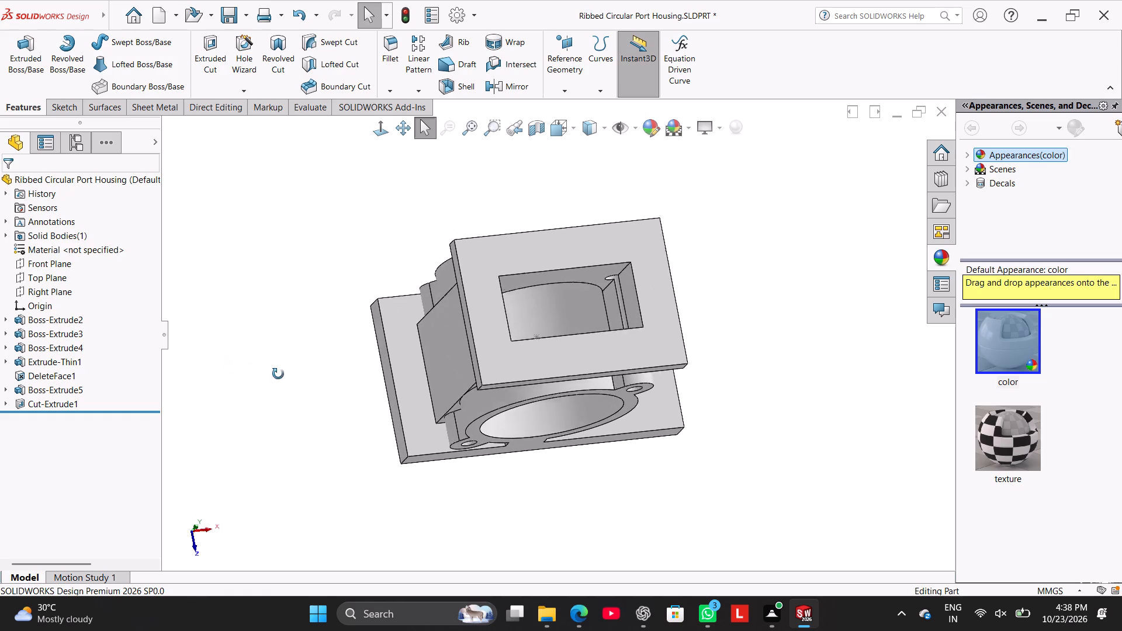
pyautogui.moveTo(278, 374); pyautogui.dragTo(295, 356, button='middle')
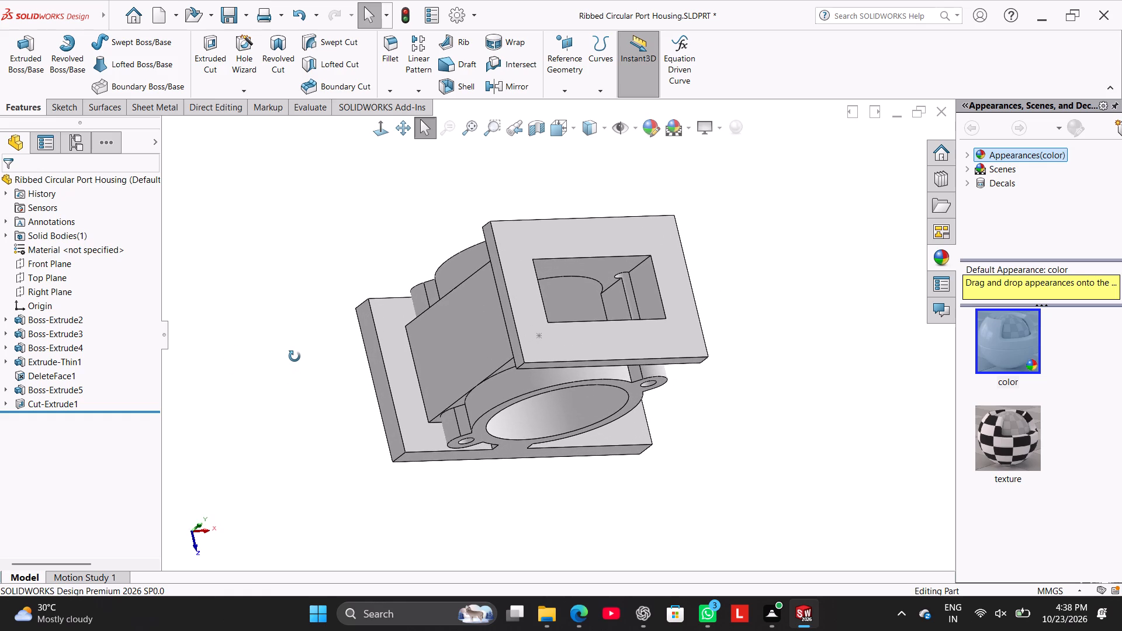
# Examine the rectangular port, circular bore and flanges from several angles, ending in the isometric view.
pyautogui.moveTo(295, 356); pyautogui.dragTo(283, 359, button='middle')
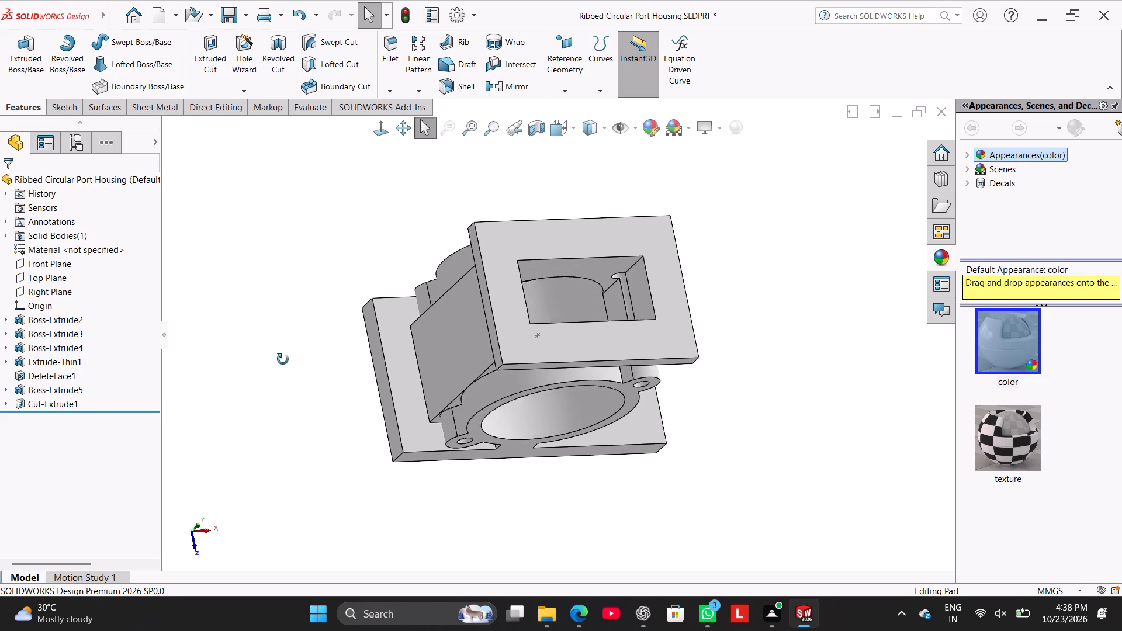
pyautogui.moveTo(283, 359); pyautogui.dragTo(254, 344, button='middle')
pyautogui.moveTo(259, 373); pyautogui.dragTo(295, 304, button='right')
pyautogui.moveTo(324, 273); pyautogui.dragTo(241, 367, button='middle')
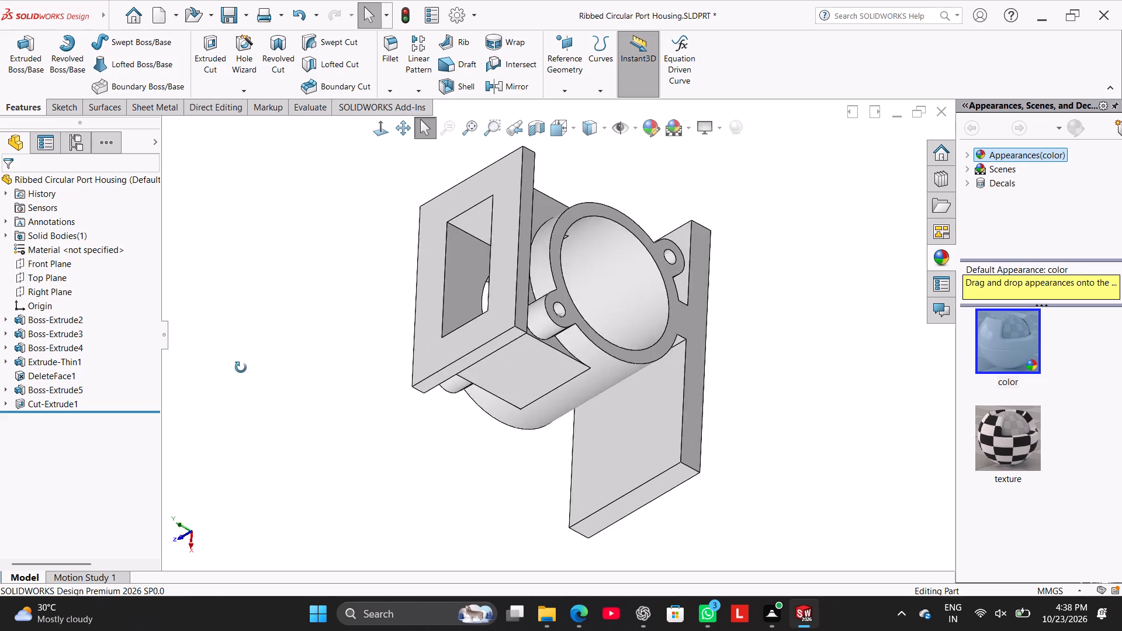
pyautogui.moveTo(241, 367); pyautogui.dragTo(343, 429, button='middle')
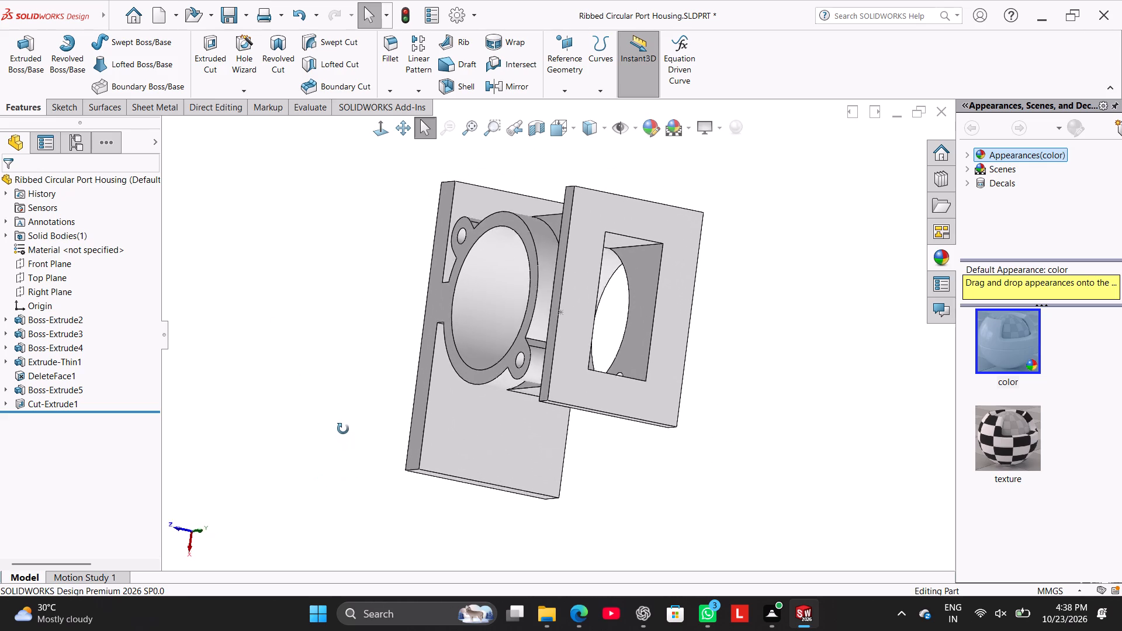
pyautogui.moveTo(343, 429); pyautogui.dragTo(405, 452, button='middle')
pyautogui.moveTo(365, 431); pyautogui.dragTo(379, 415, button='right')
pyautogui.moveTo(384, 416); pyautogui.dragTo(403, 424, button='middle')
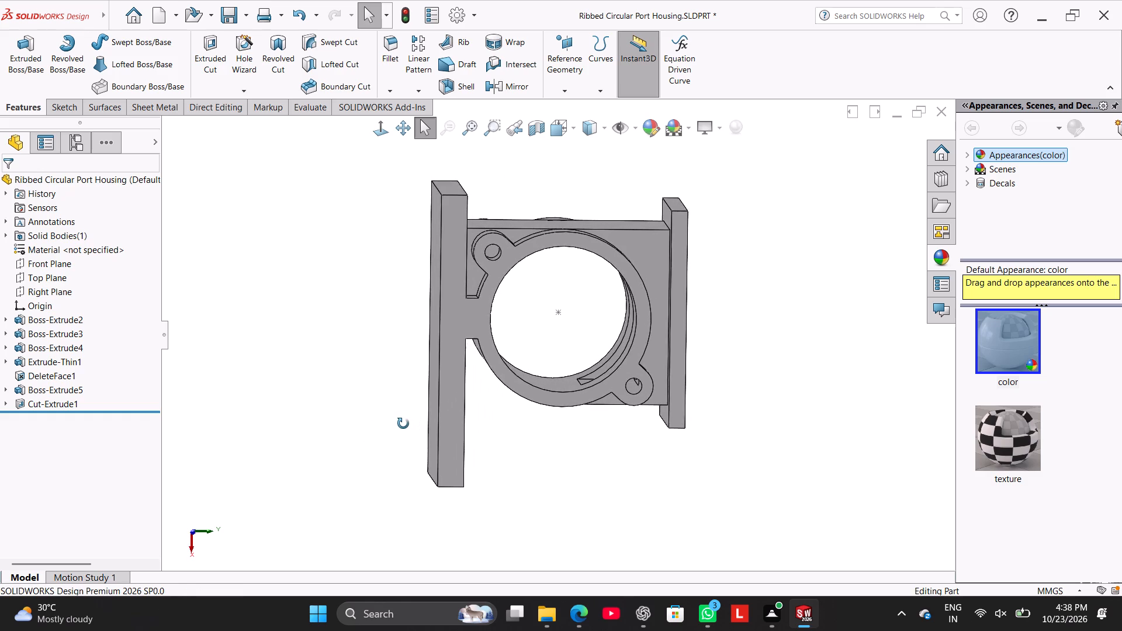
pyautogui.moveTo(403, 424); pyautogui.dragTo(359, 402, button='middle')
pyautogui.moveTo(355, 402); pyautogui.dragTo(480, 327, button='right')
pyautogui.click(332, 307)
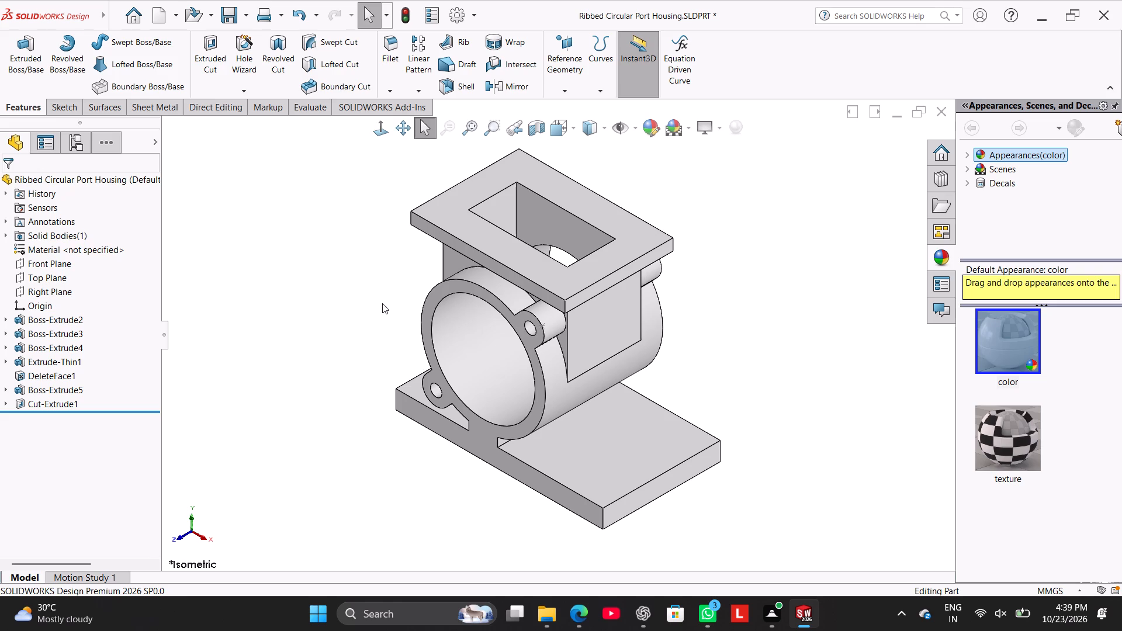
# On the top flange's upper face, sketch a circle centred on the origin and dimension its diameter to 20 mm.
pyautogui.rightClick(498, 252)
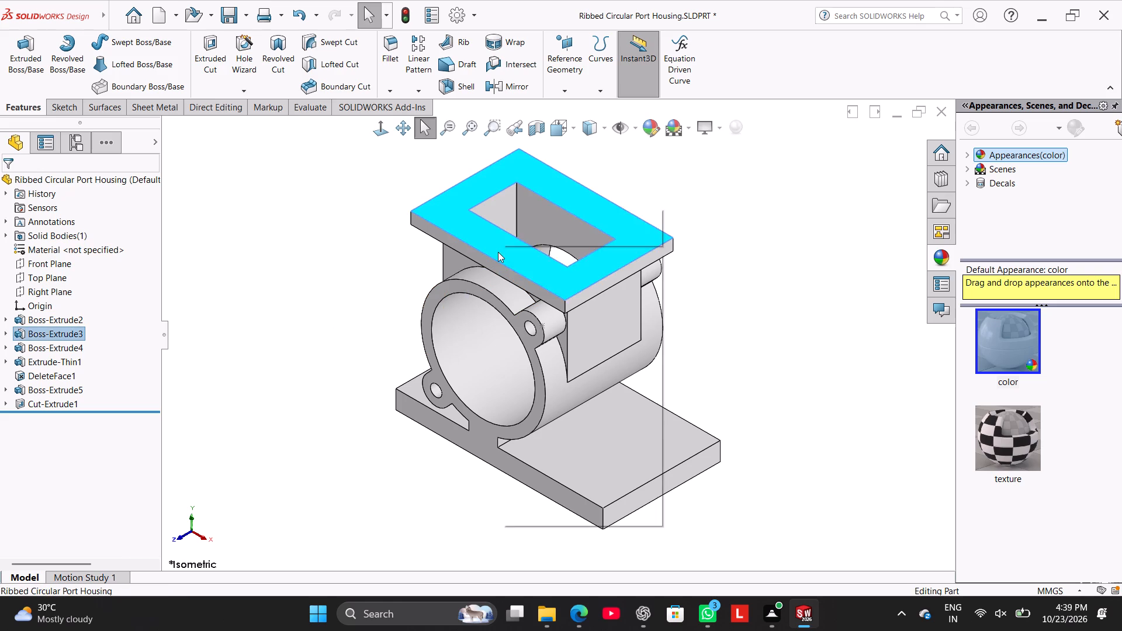
pyautogui.click(529, 237)
pyautogui.click(279, 204)
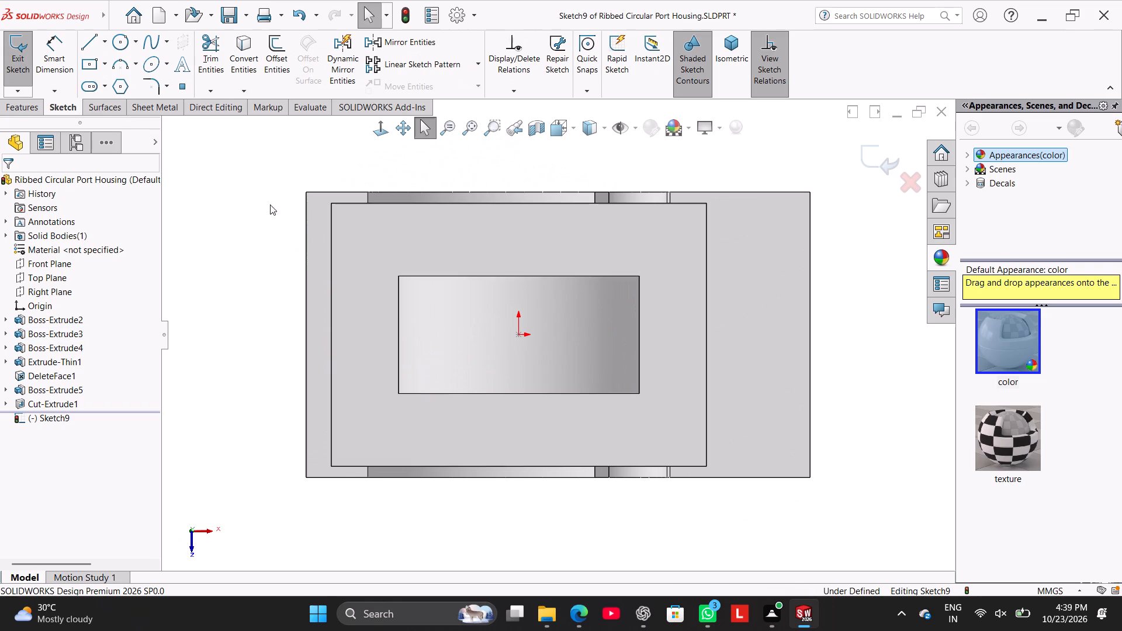
pyautogui.click(115, 43)
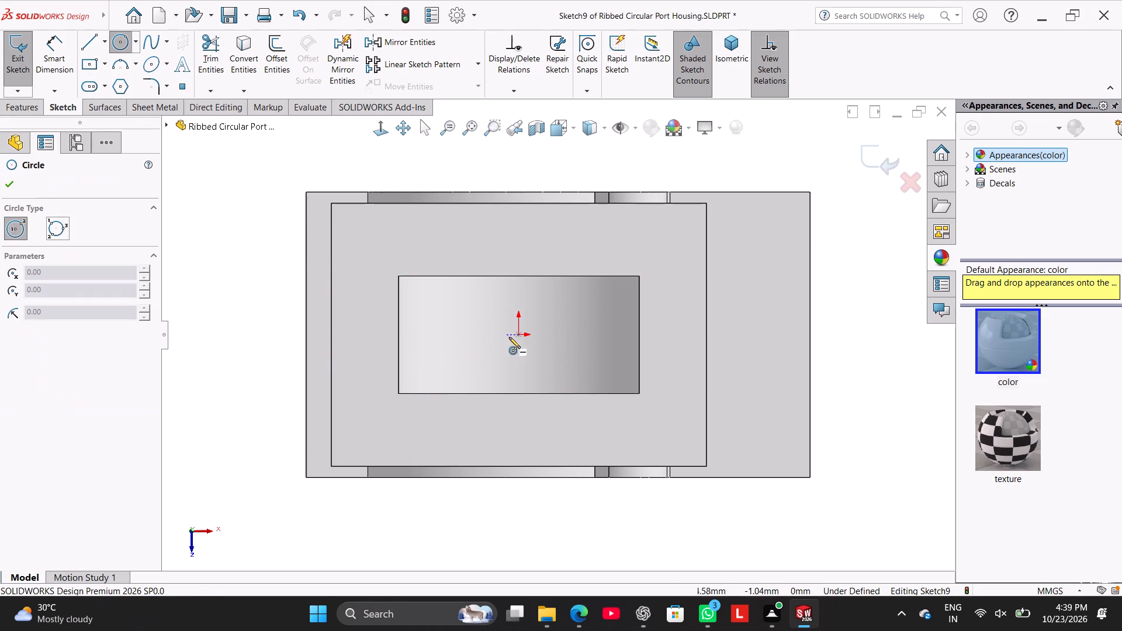
pyautogui.click(517, 334)
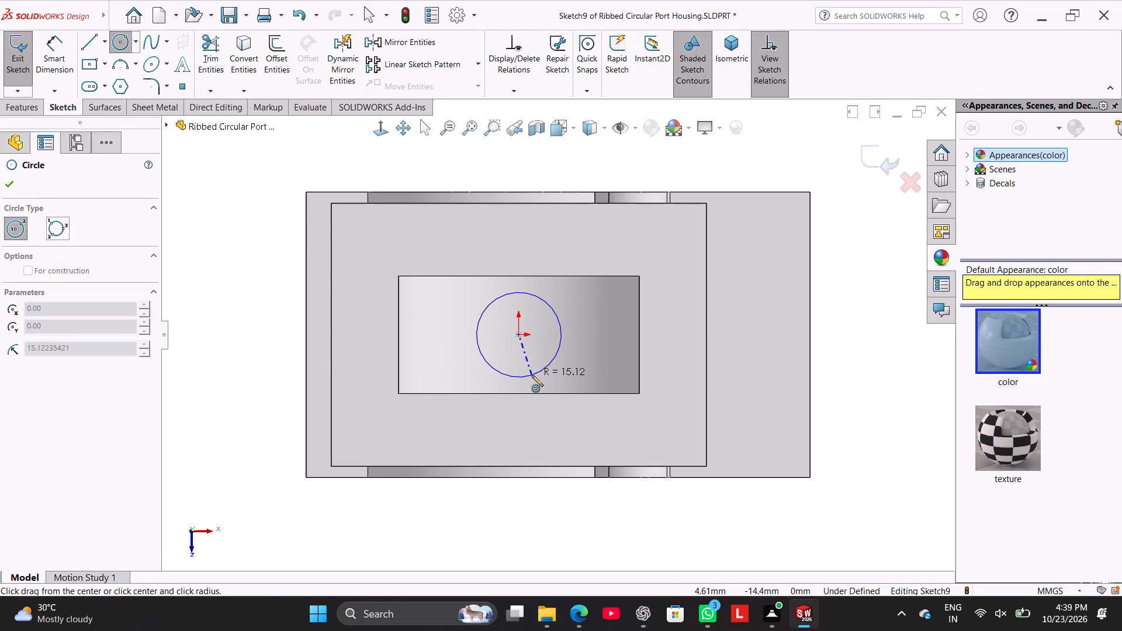
pyautogui.click(532, 375)
pyautogui.click(54, 64)
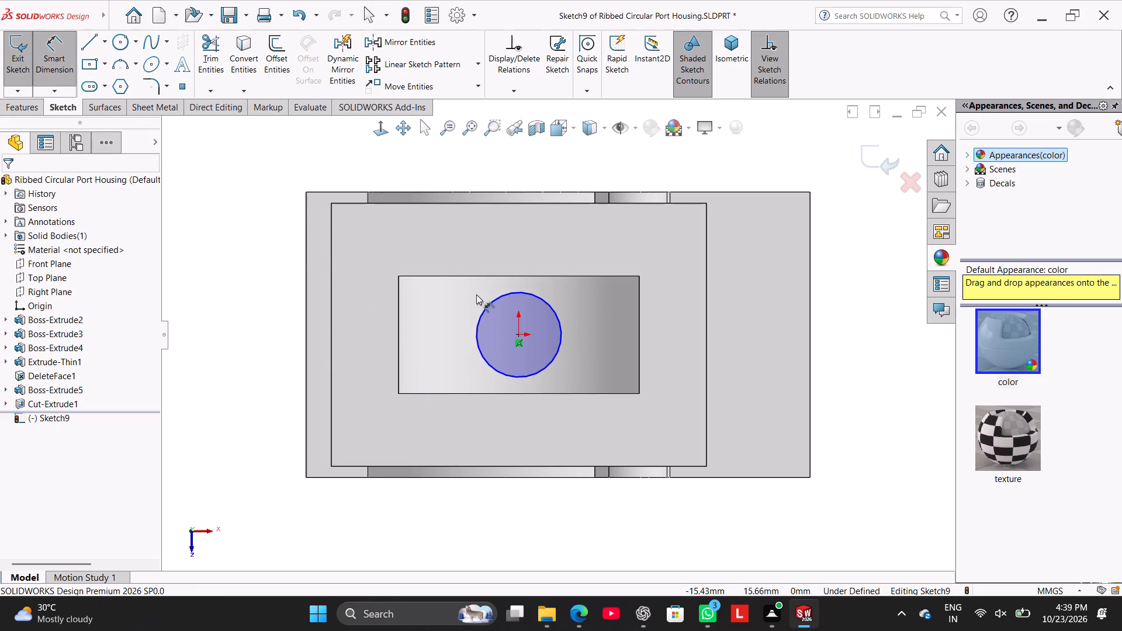
pyautogui.click(484, 315)
pyautogui.click(258, 252)
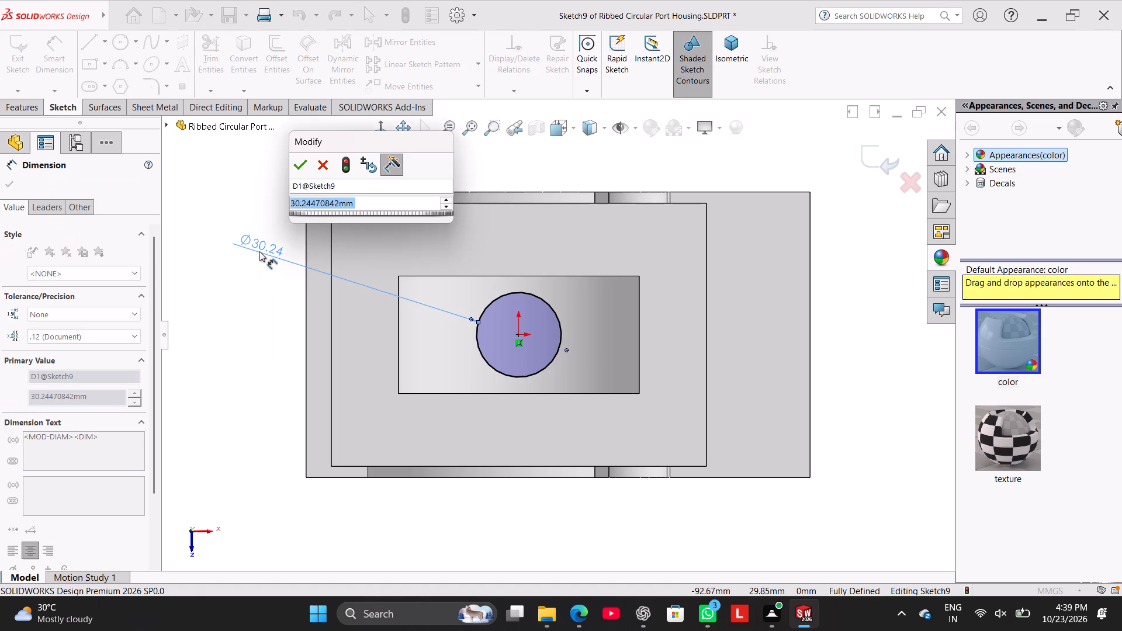
pyautogui.write('20')
pyautogui.press('Return')
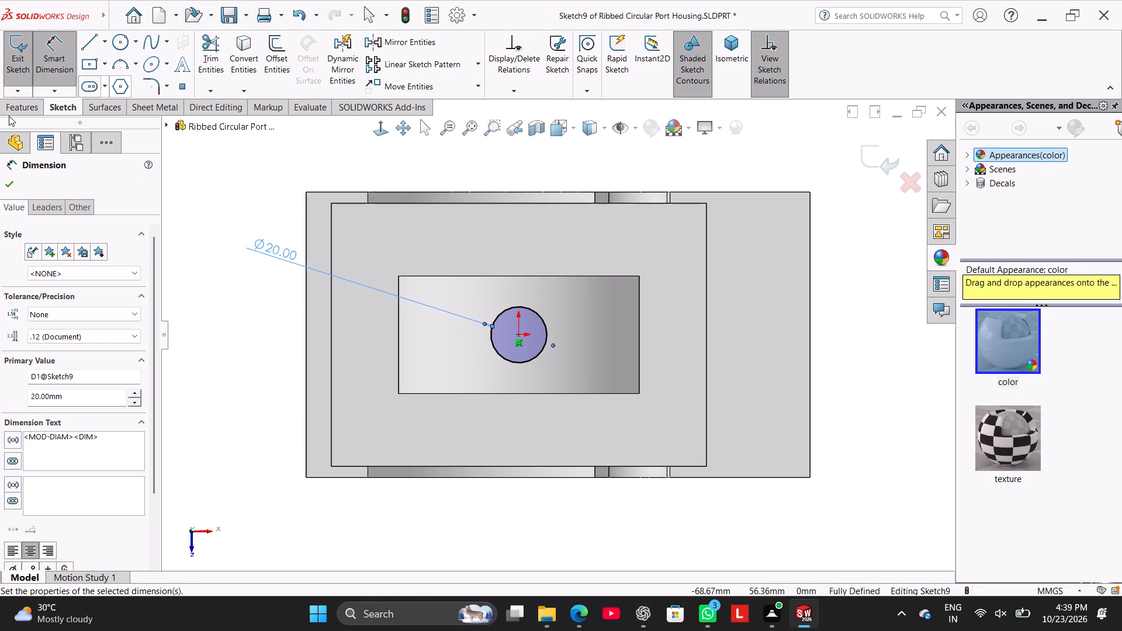
# Cut-extrude the 20 mm circle downward with the Up To Next end condition, making a hole in the bore's lower wall.
pyautogui.click(12, 112)
pyautogui.click(204, 65)
pyautogui.moveTo(264, 373); pyautogui.dragTo(254, 171, button='middle')
pyautogui.click(10, 183)
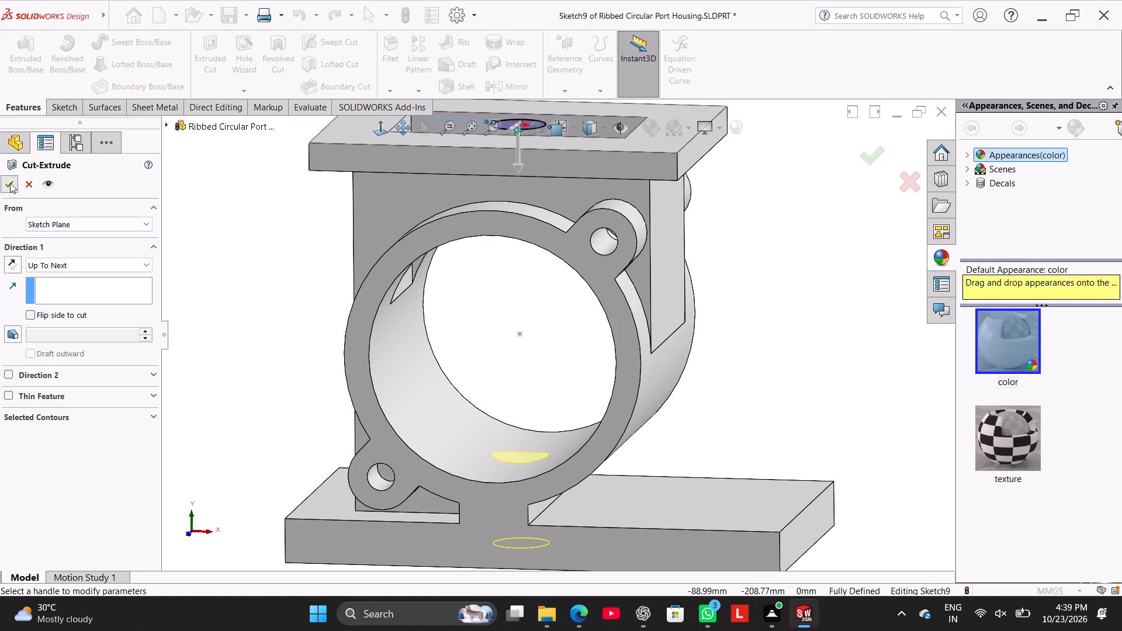
pyautogui.click(153, 270)
pyautogui.moveTo(254, 314); pyautogui.dragTo(272, 338, button='middle')
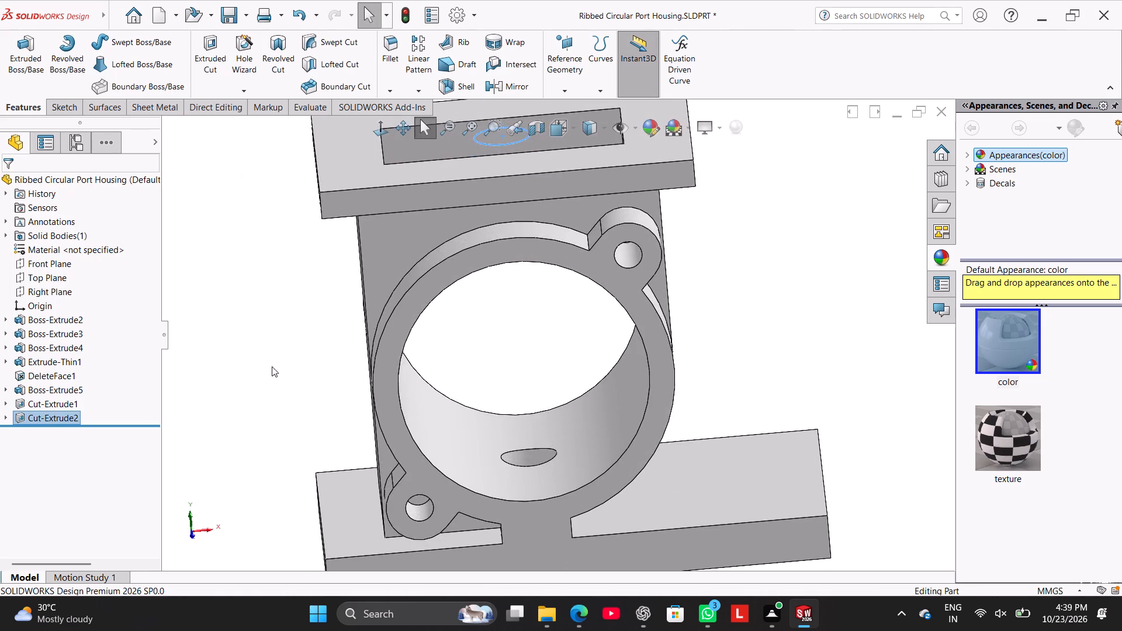
pyautogui.moveTo(272, 366); pyautogui.dragTo(409, 251, button='right')
pyautogui.click(275, 311)
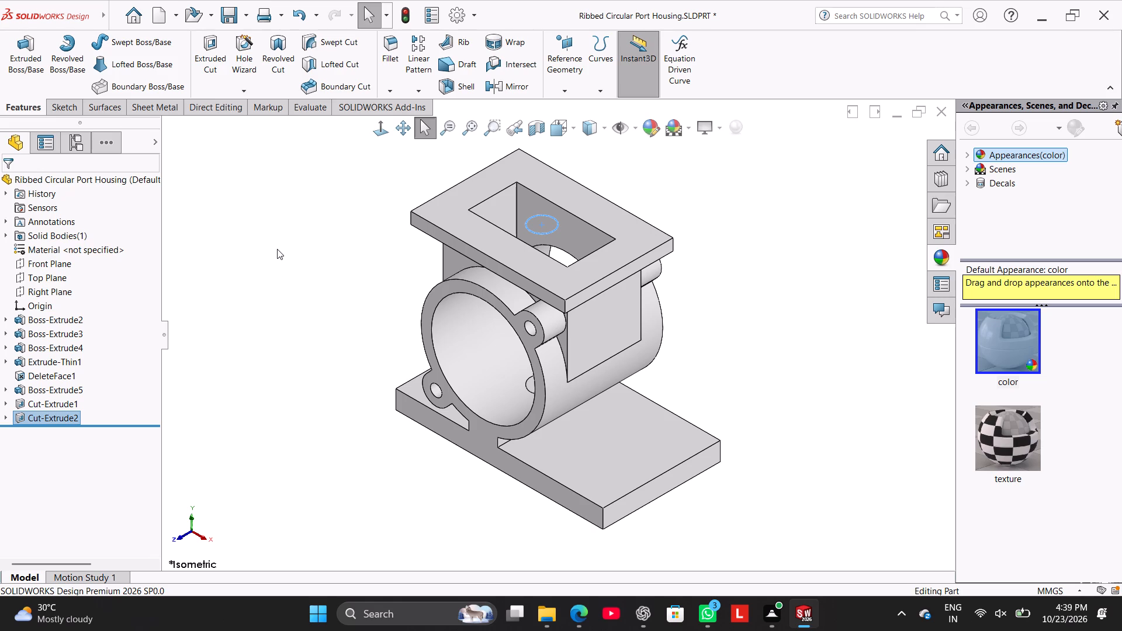
# On the Front Plane, sketch a circle of about 10.6 mm radius just outside the circular body on the +X side, slightly below the origin.
pyautogui.click(62, 264)
pyautogui.click(74, 246)
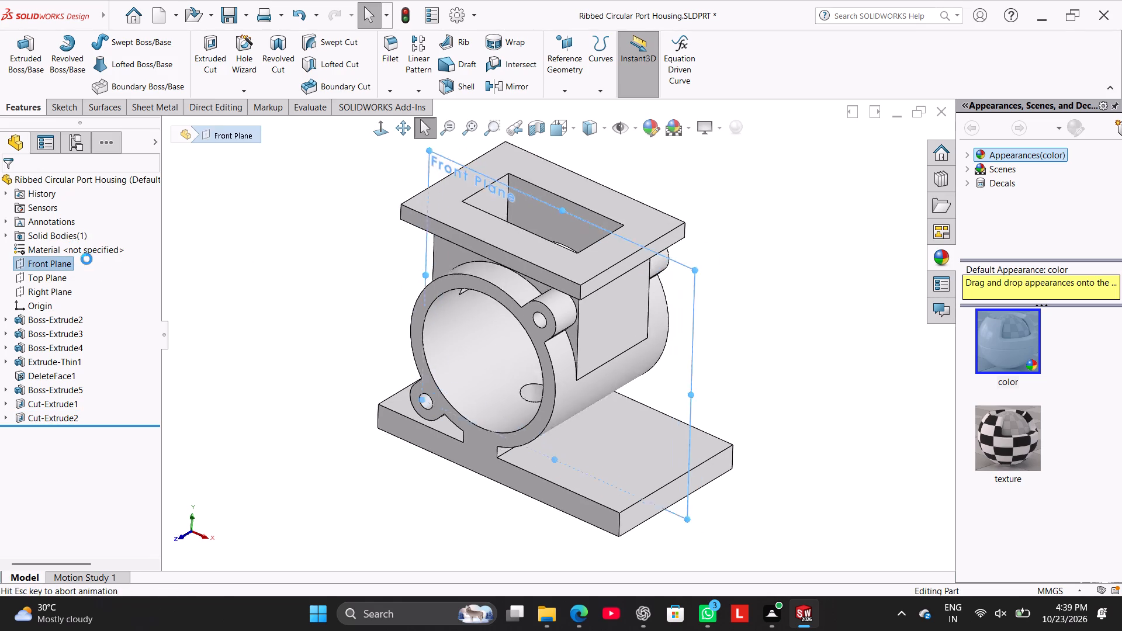
pyautogui.click(240, 335)
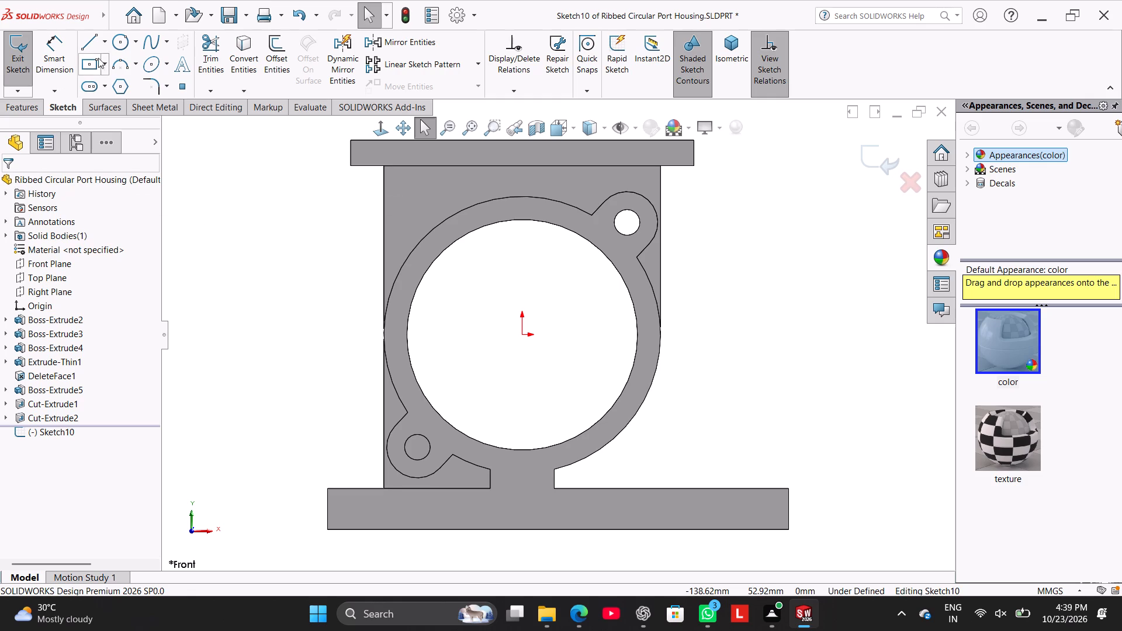
pyautogui.click(116, 44)
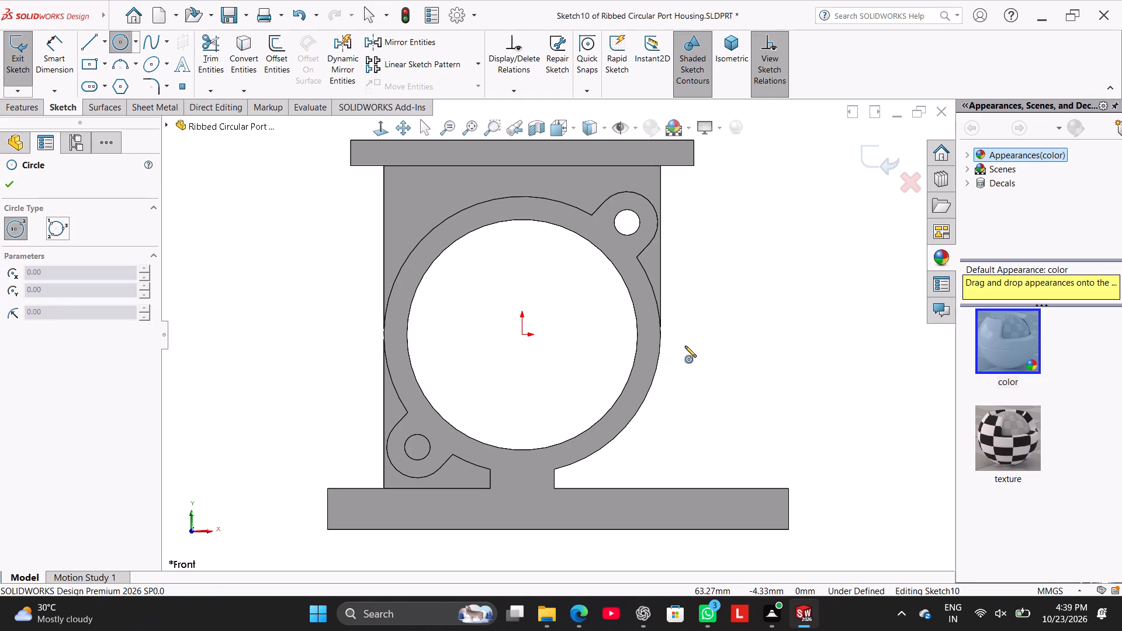
pyautogui.click(686, 346)
pyautogui.click(698, 370)
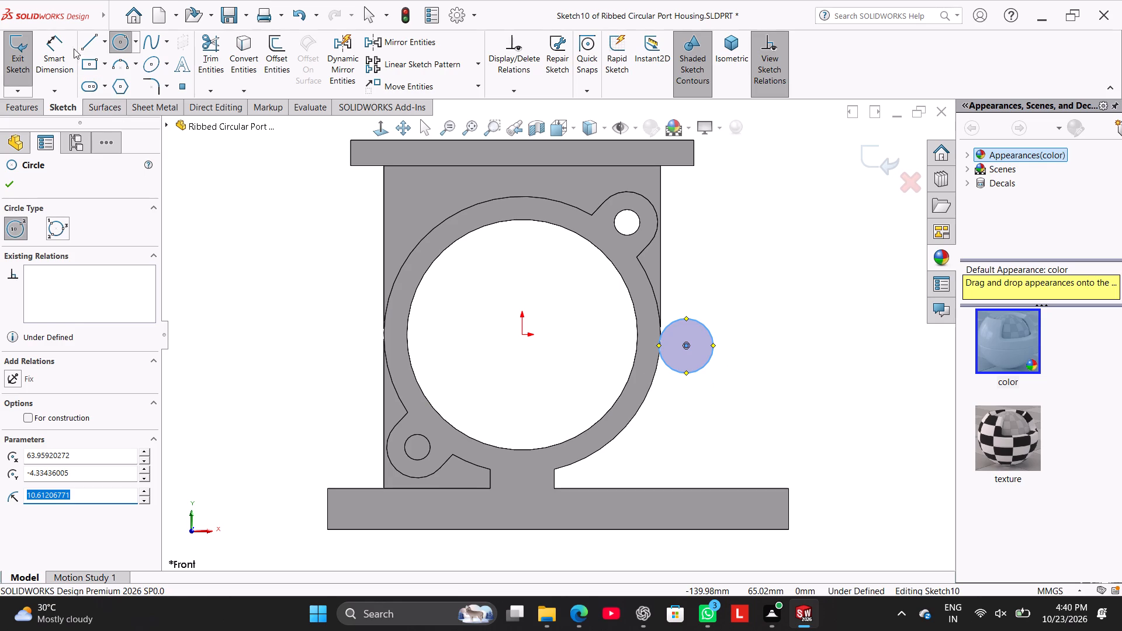
# Dimension the new circle's diameter to 20 mm.
pyautogui.click(59, 41)
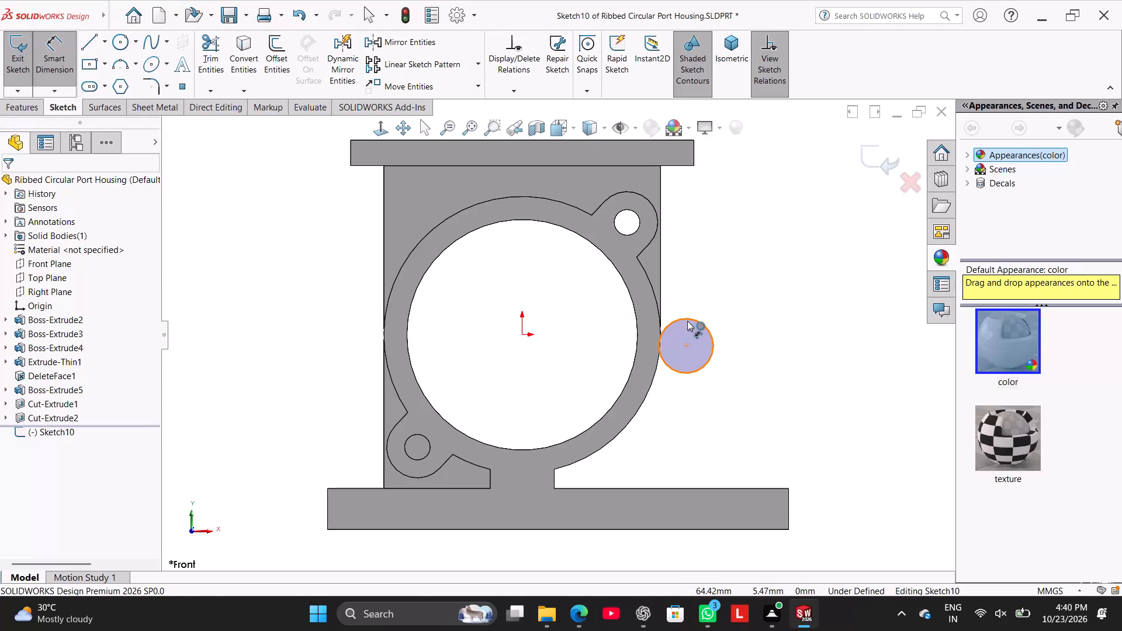
pyautogui.click(687, 316)
pyautogui.click(737, 284)
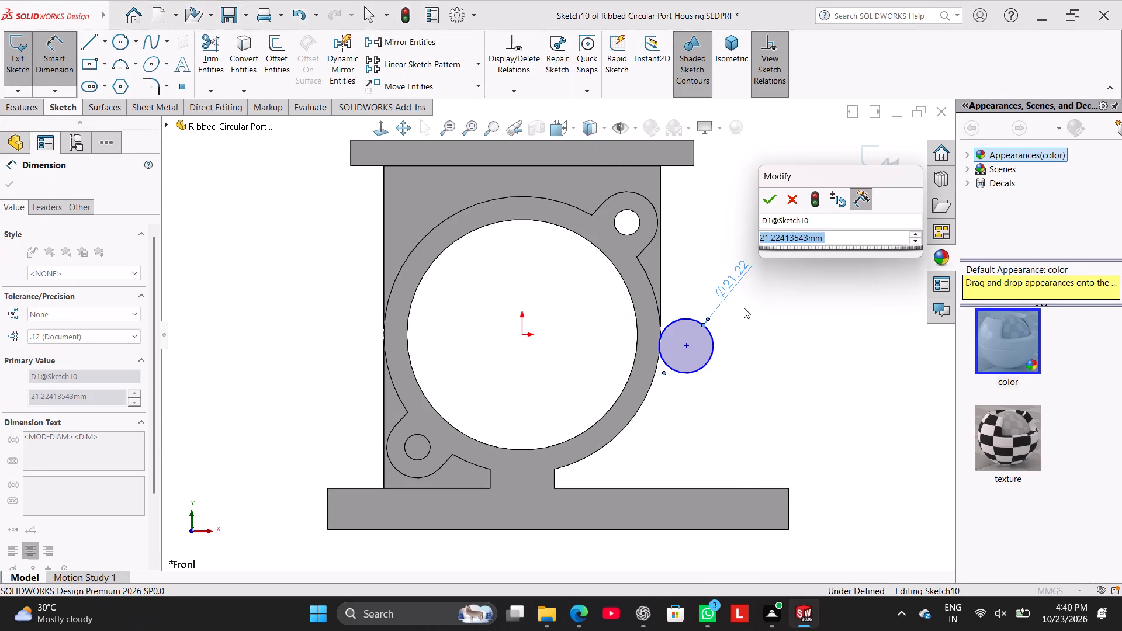
pyautogui.write('20')
pyautogui.press('Return')
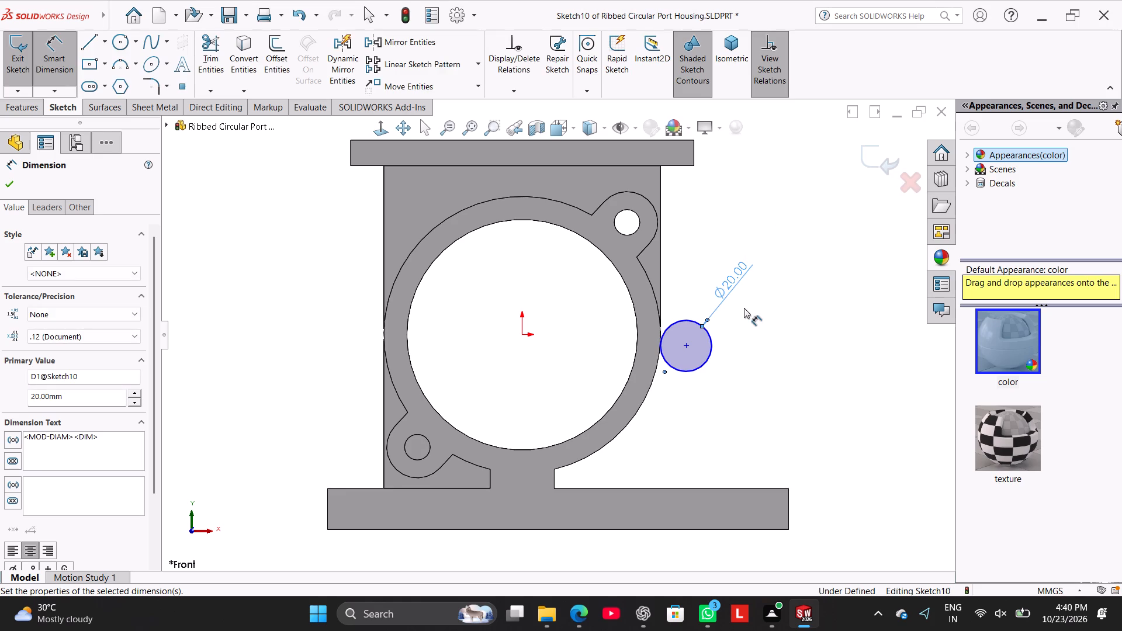
pyautogui.rightClick(846, 258)
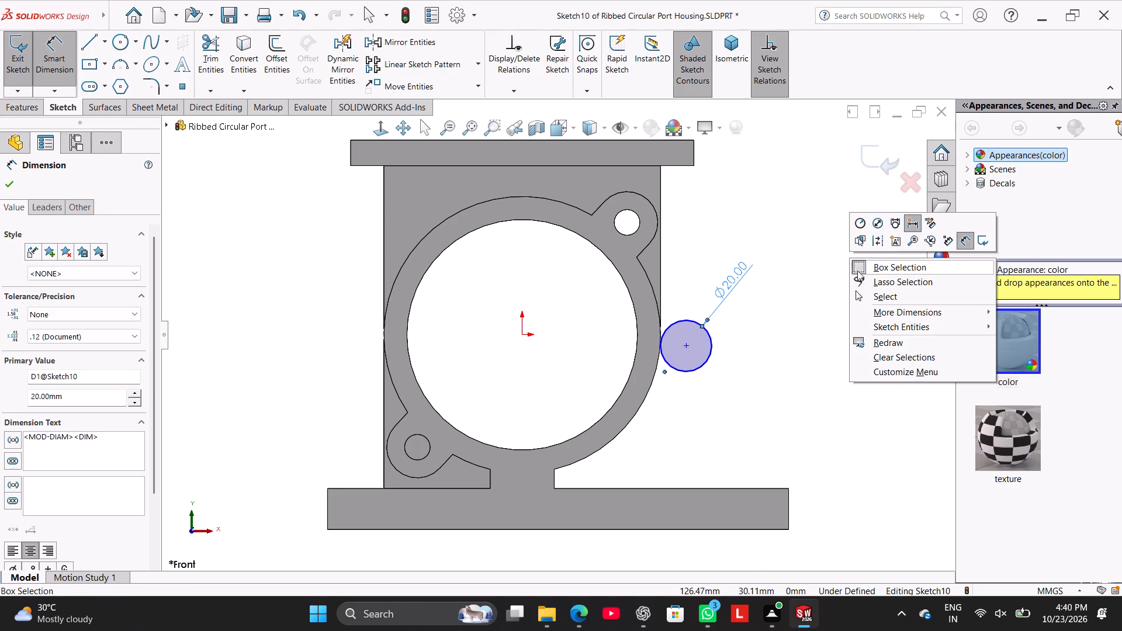
pyautogui.click(875, 290)
# Dimension the horizontal distance from the origin to the 20 mm circle's centre as 67.24 mm.
pyautogui.click(42, 64)
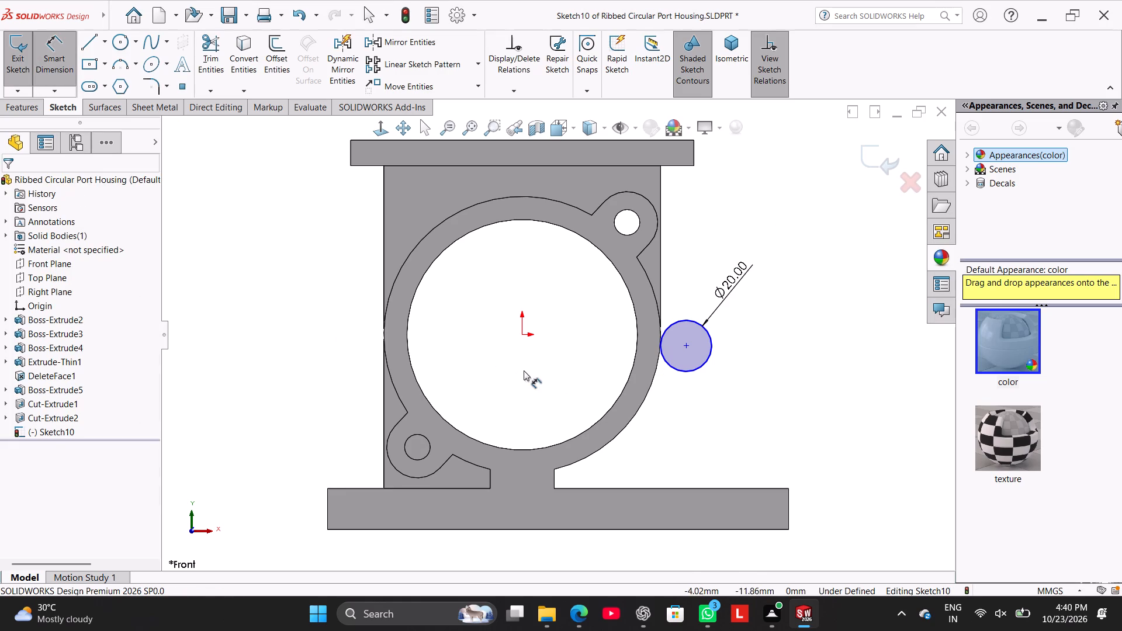
pyautogui.click(687, 346)
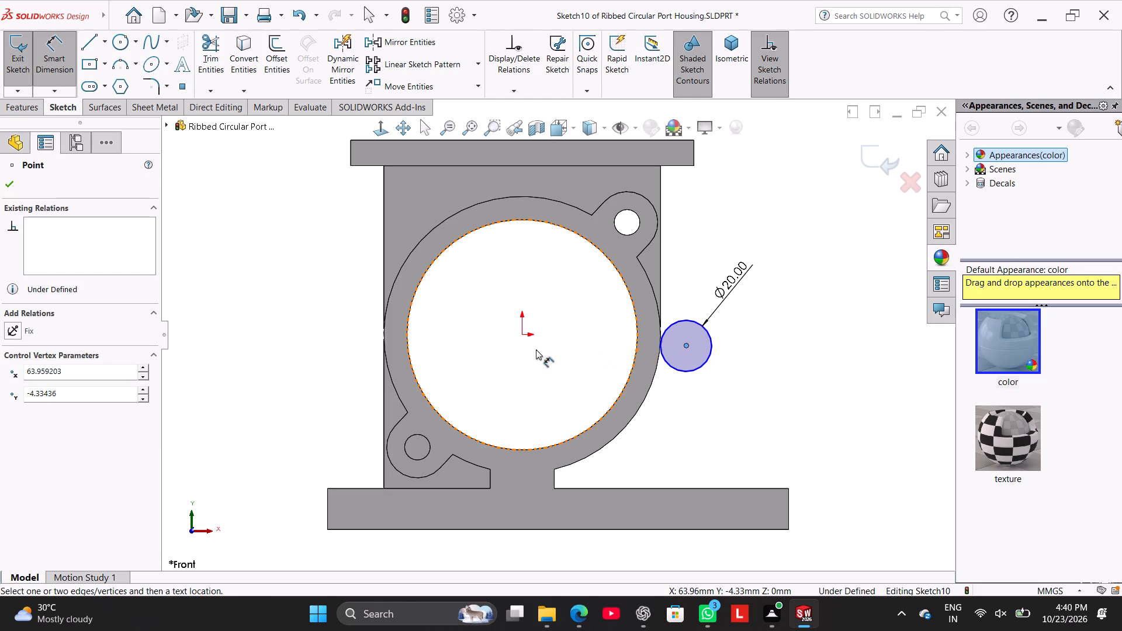
pyautogui.click(523, 332)
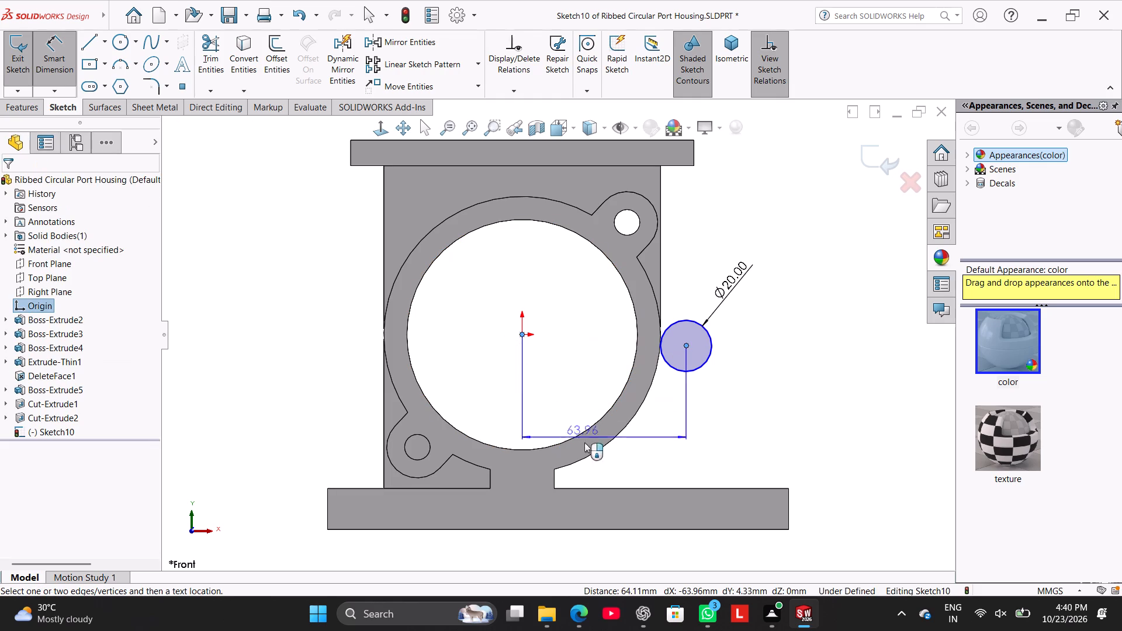
pyautogui.click(617, 473)
pyautogui.write('67')
pyautogui.write('.24')
pyautogui.press('Return')
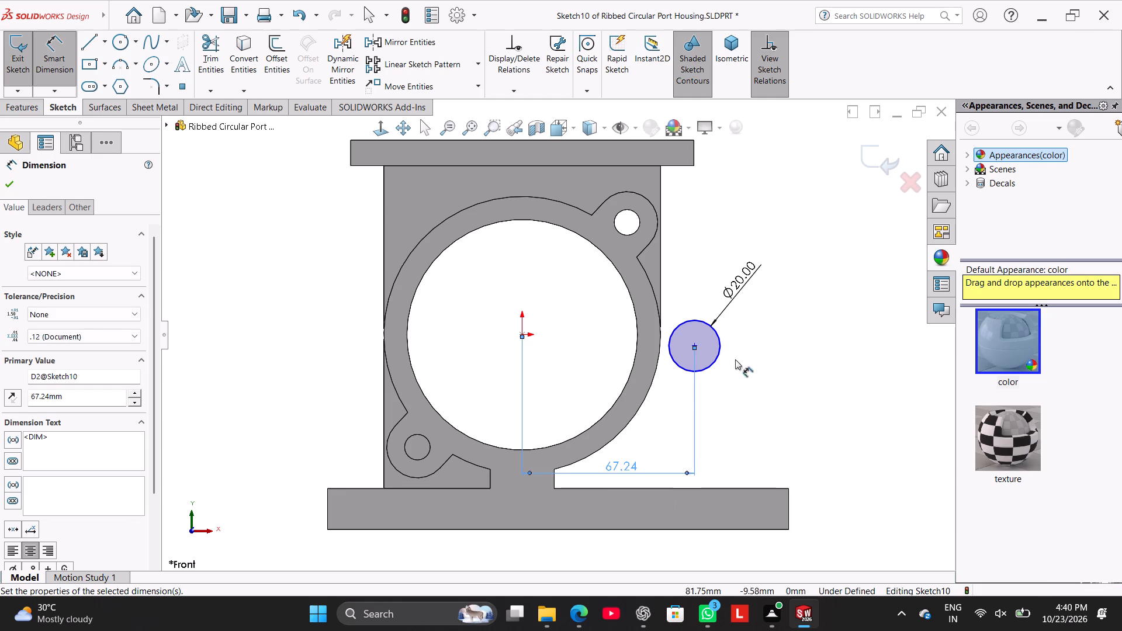
pyautogui.rightClick(754, 355)
pyautogui.click(781, 390)
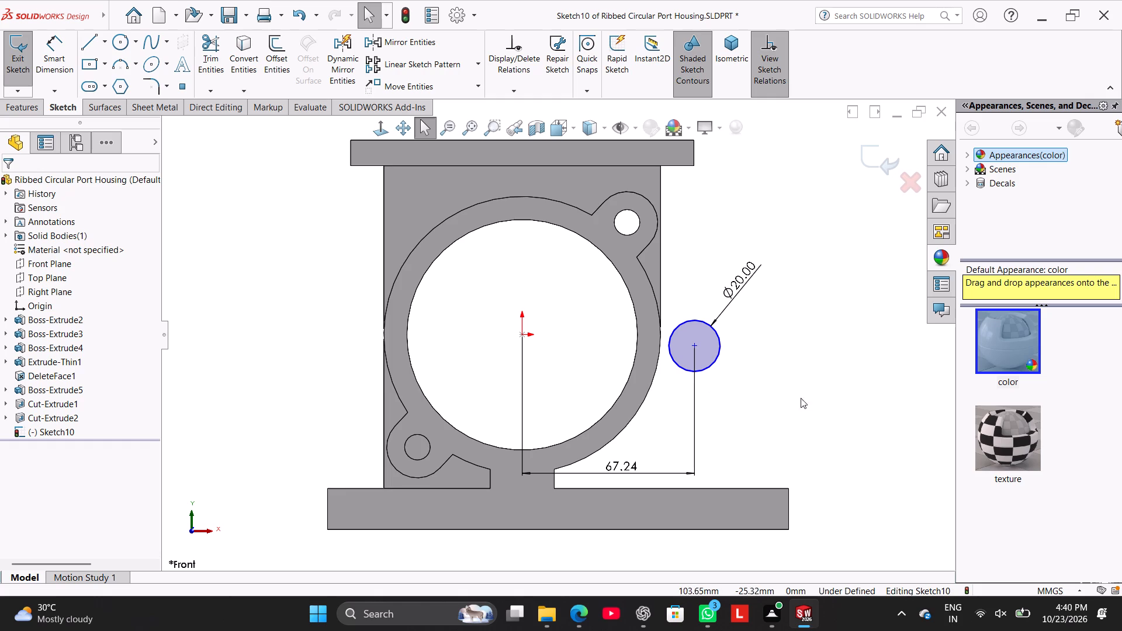
# Dimension the vertical distance from the origin down to the 20 mm circle's centre as 10 mm.
pyautogui.click(59, 52)
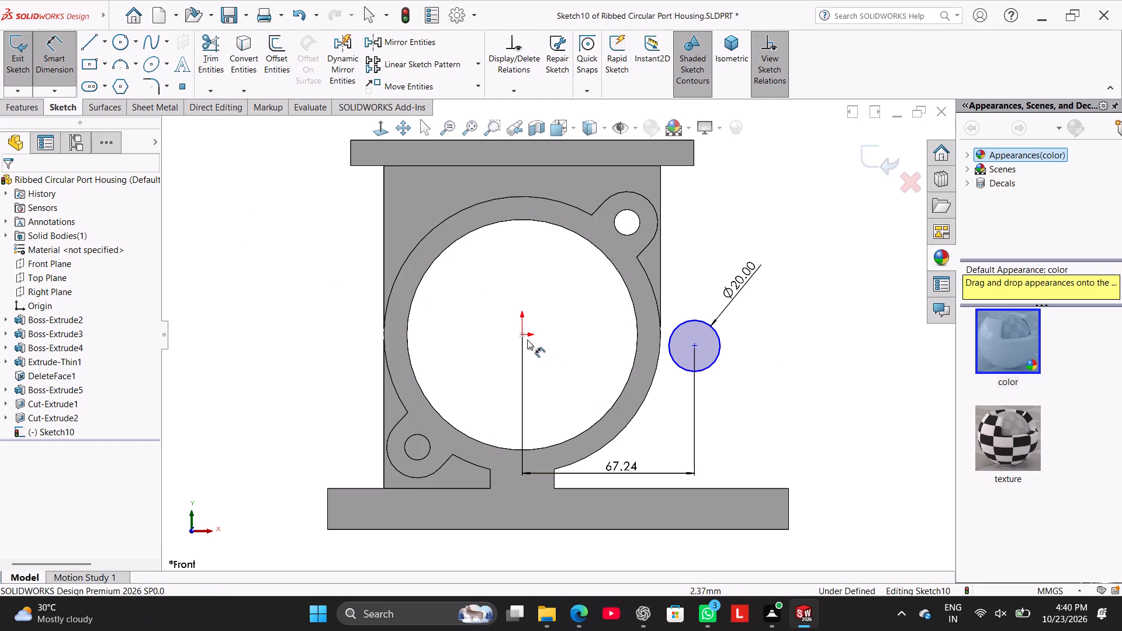
pyautogui.click(521, 336)
pyautogui.click(694, 344)
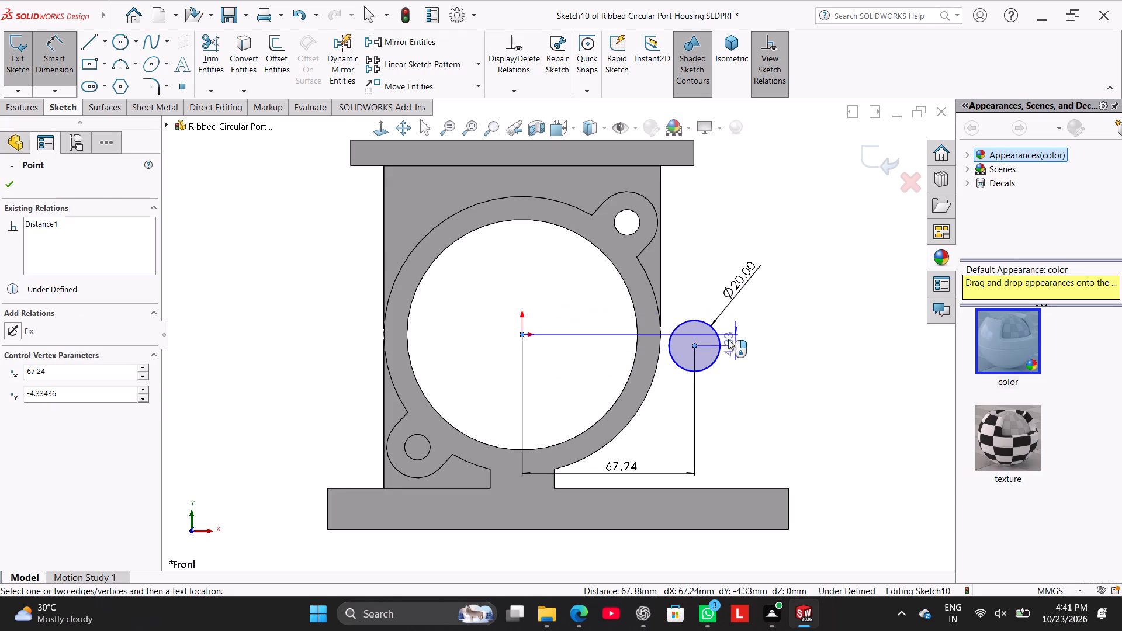
pyautogui.click(756, 336)
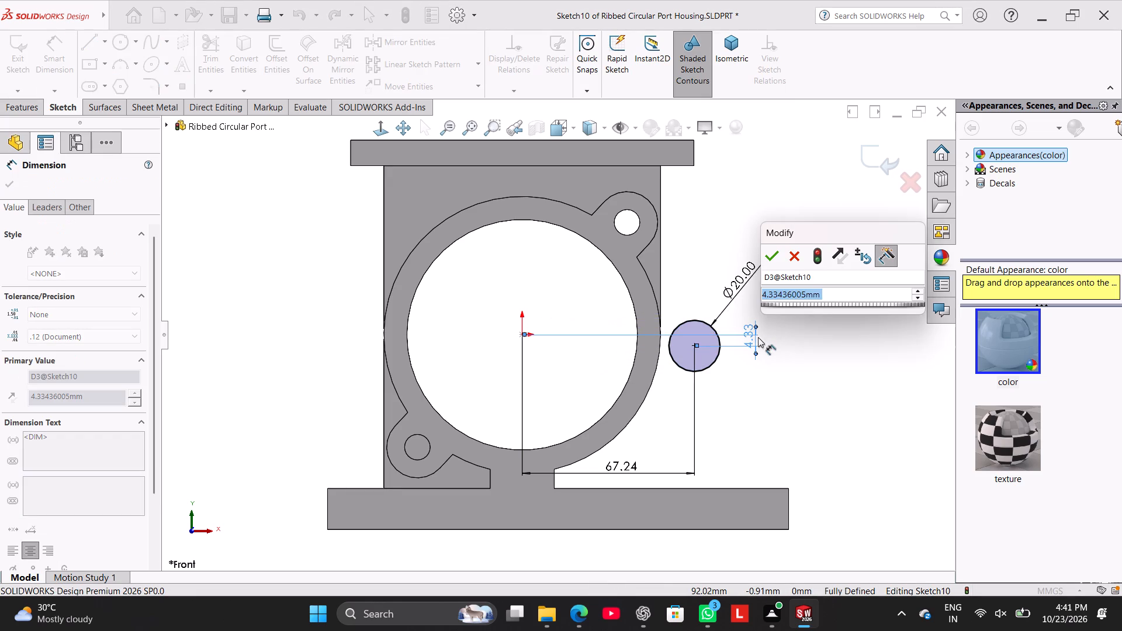
pyautogui.write('10')
pyautogui.press('Return')
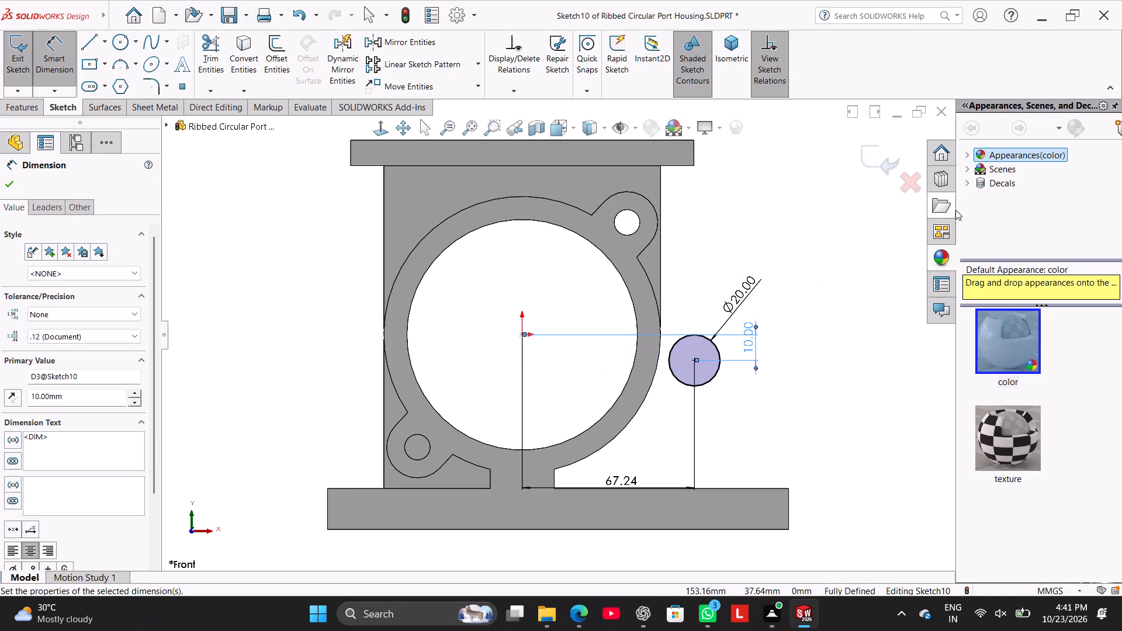
pyautogui.rightClick(960, 206)
pyautogui.rightClick(878, 258)
pyautogui.click(904, 295)
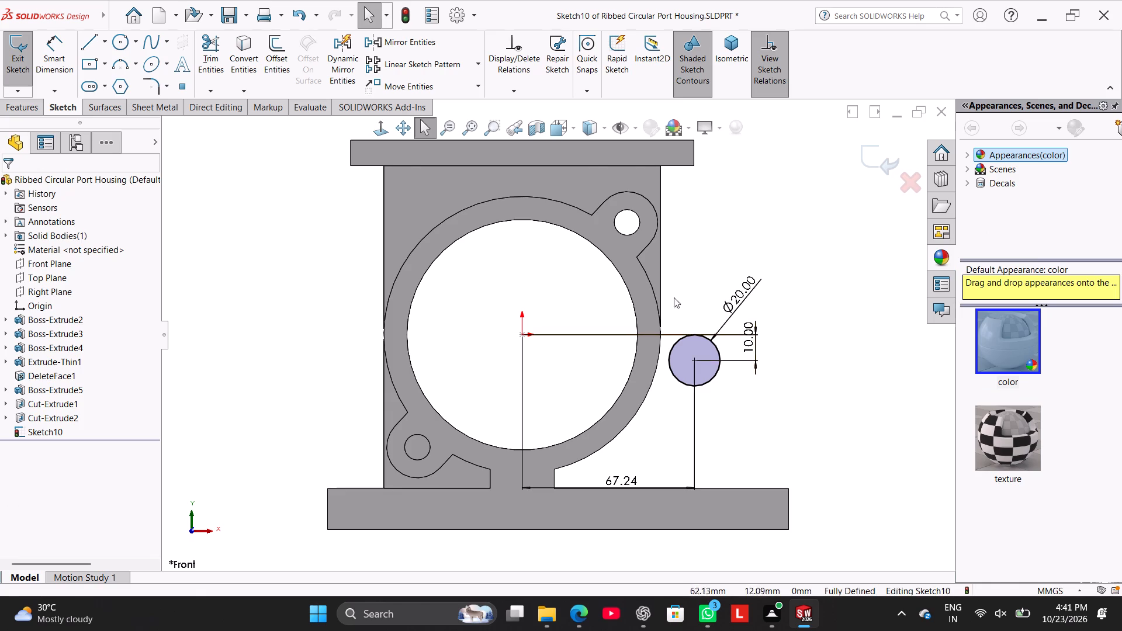
# Sketch a sloping line tangent to the 20 mm circle, running down toward the base plate's +X corner and ending just above the plate.
pyautogui.scroll(-2, 667, 293)
pyautogui.scroll(2, 733, 347)
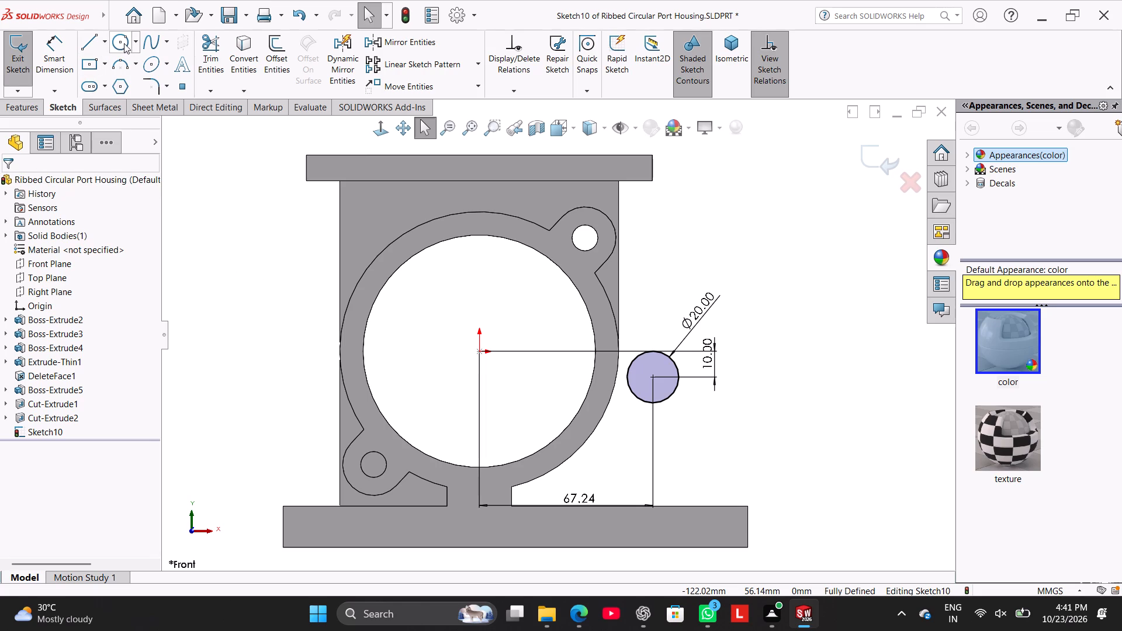
pyautogui.click(87, 41)
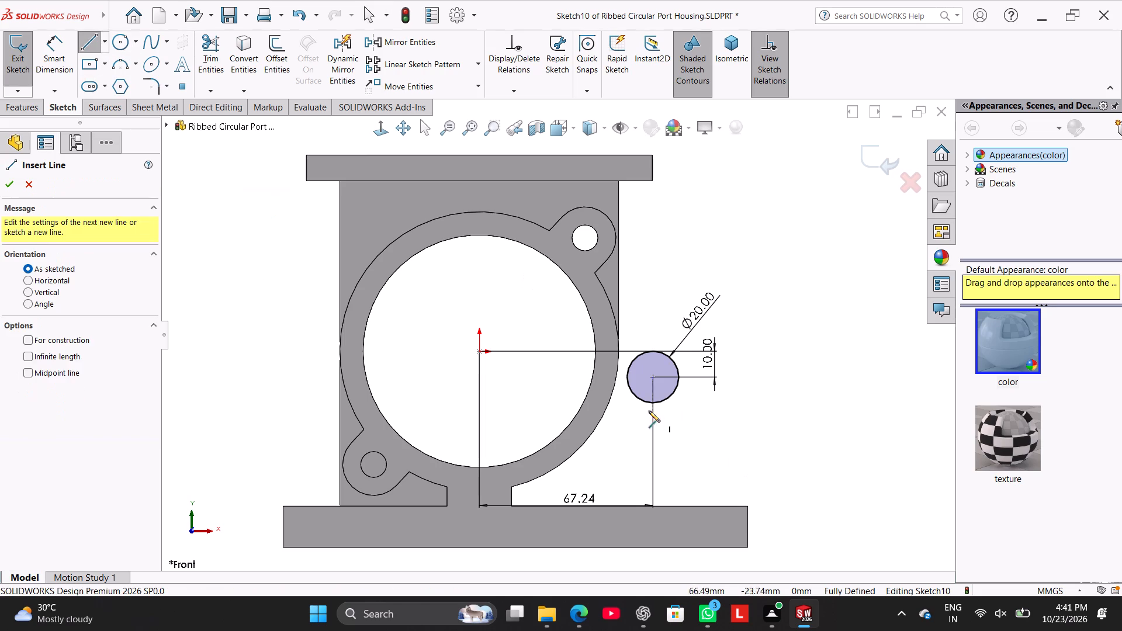
pyautogui.click(677, 371)
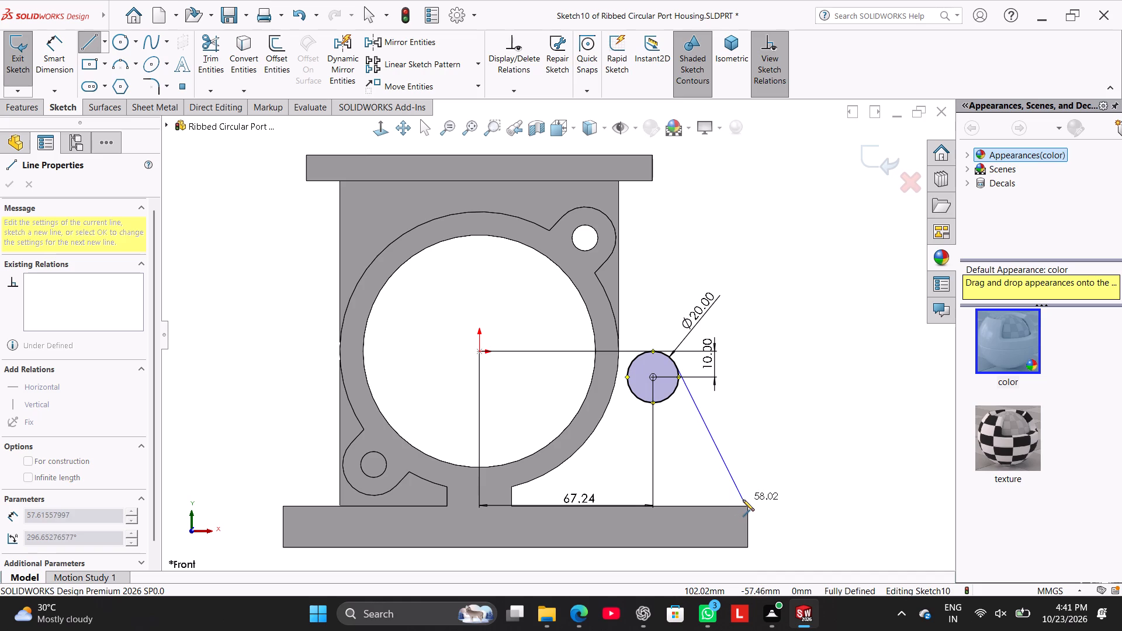
pyautogui.click(742, 500)
pyautogui.rightClick(752, 434)
pyautogui.click(774, 445)
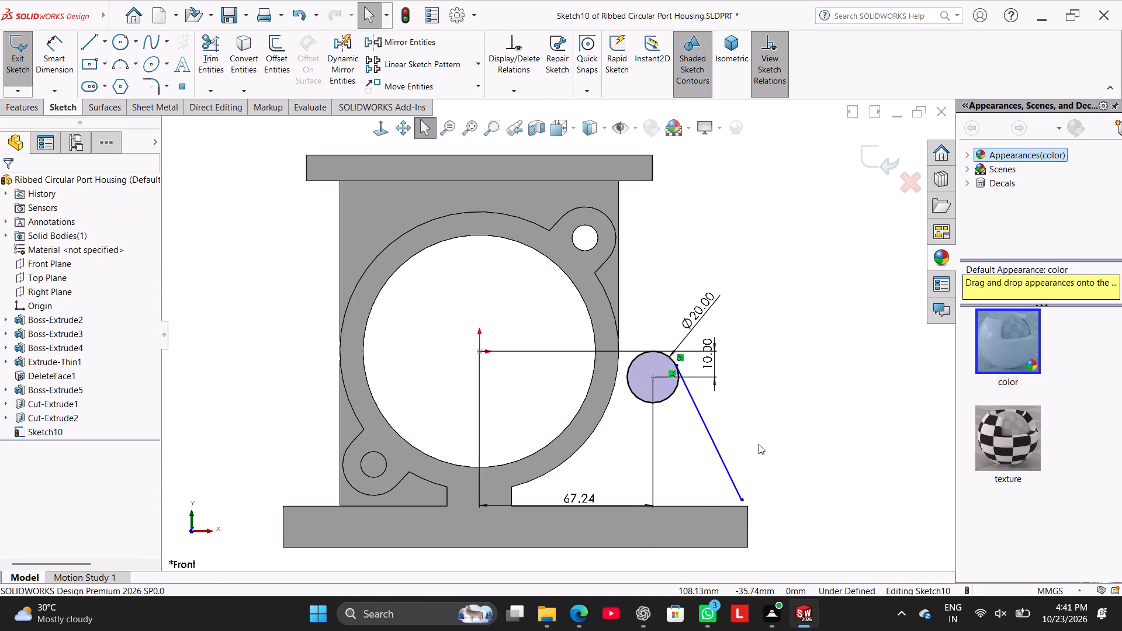
pyautogui.moveTo(741, 500); pyautogui.dragTo(727, 471)
pyautogui.click(755, 491)
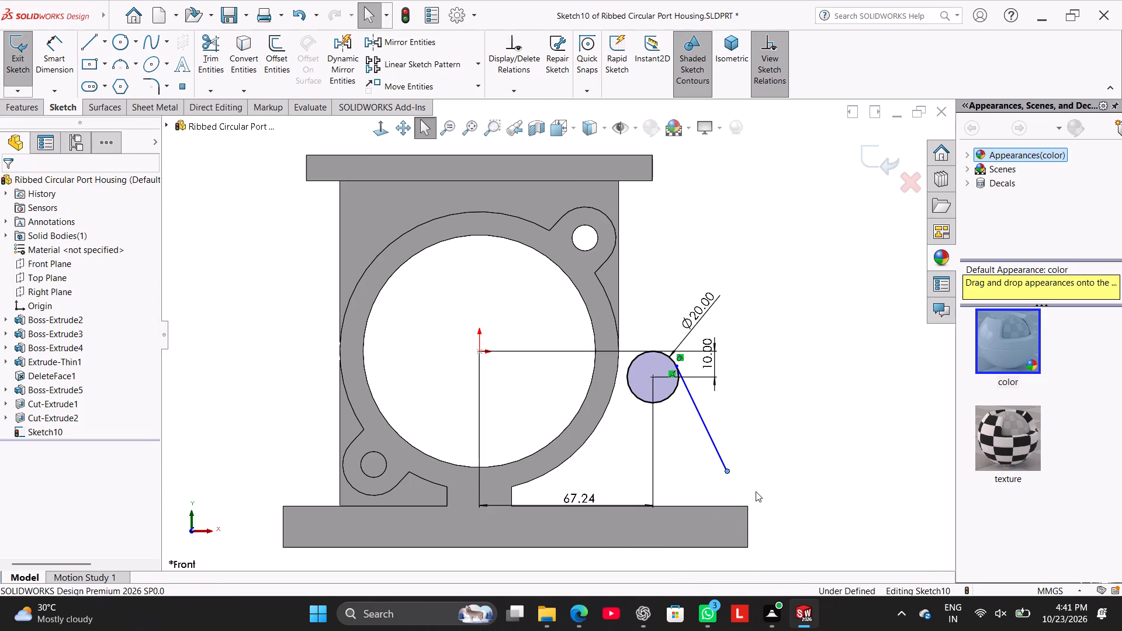
# Sketch a three-point arc of about 36 mm radius from the base plate's upper +X corner to the sloping line's lower end.
pyautogui.click(113, 63)
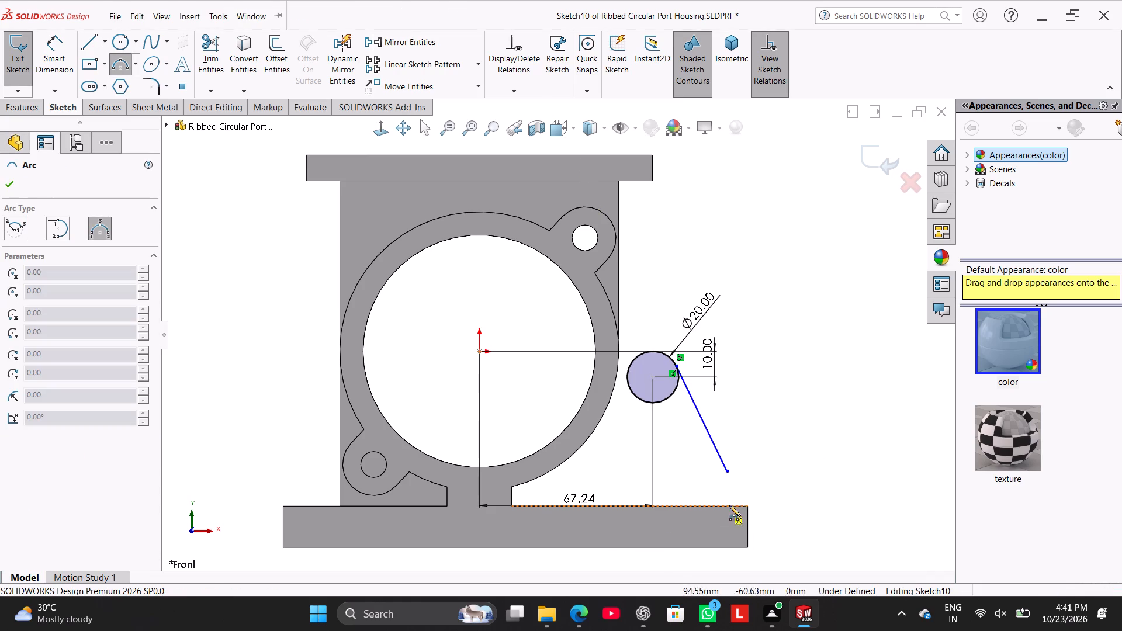
pyautogui.click(747, 506)
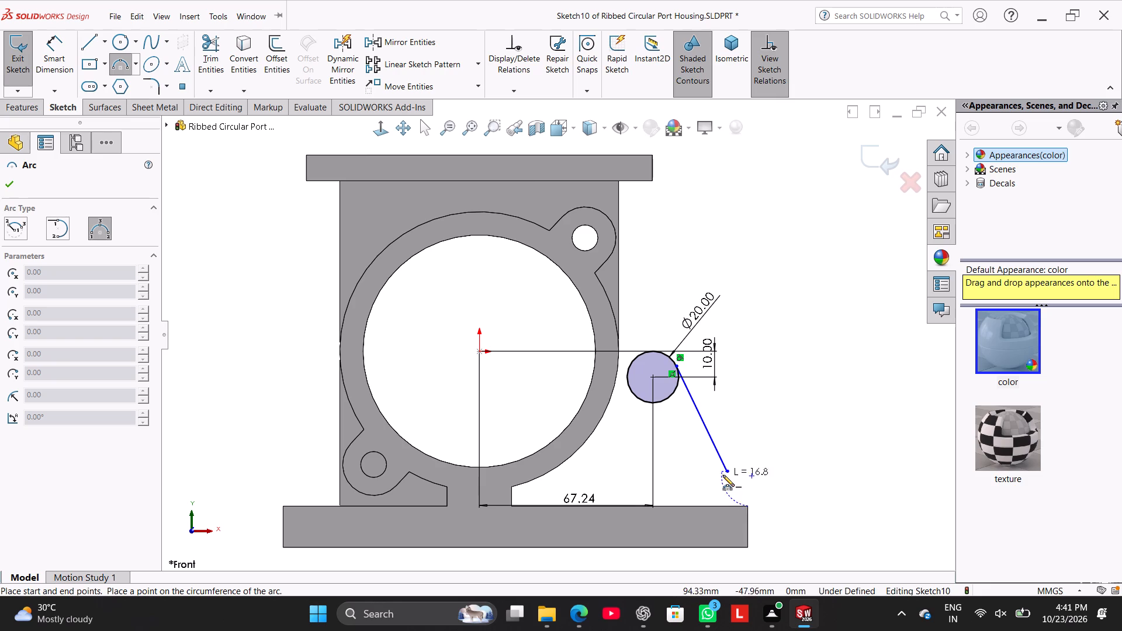
pyautogui.click(725, 475)
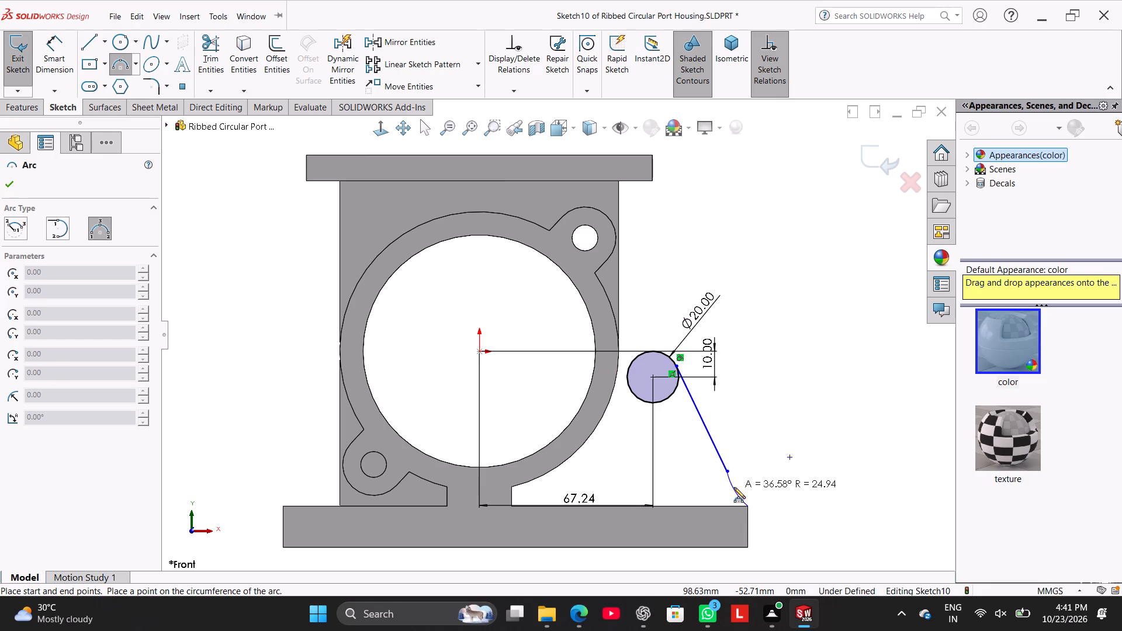
pyautogui.click(734, 487)
pyautogui.rightClick(754, 412)
pyautogui.click(775, 425)
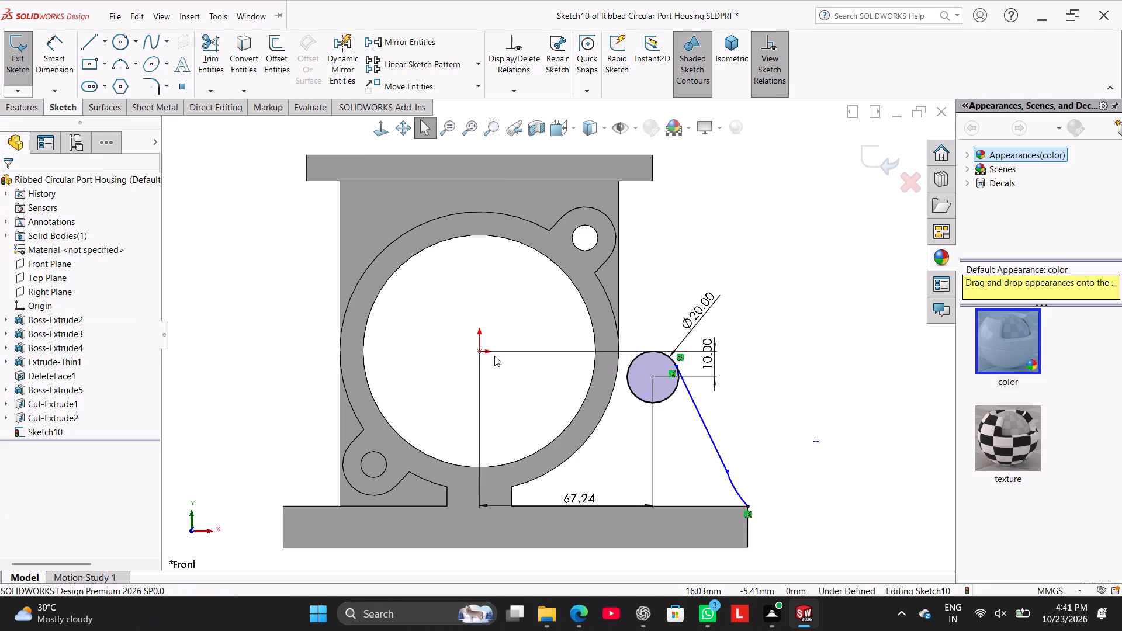
# Dimension the radius of the arc at the base plate corner as 10 mm.
pyautogui.click(48, 62)
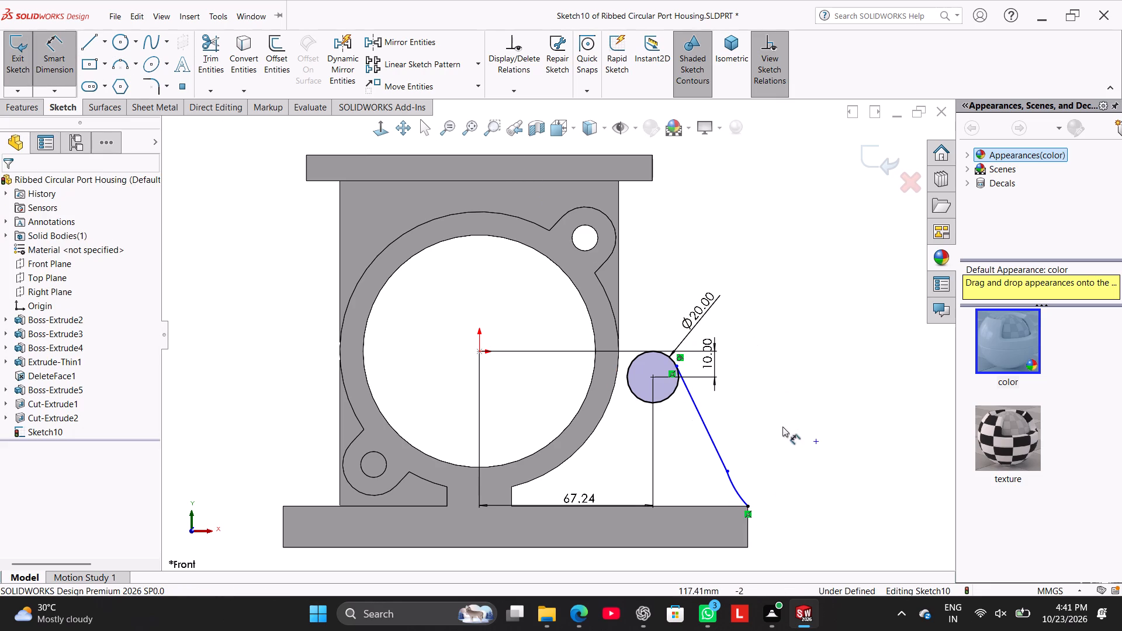
pyautogui.click(737, 493)
pyautogui.click(707, 526)
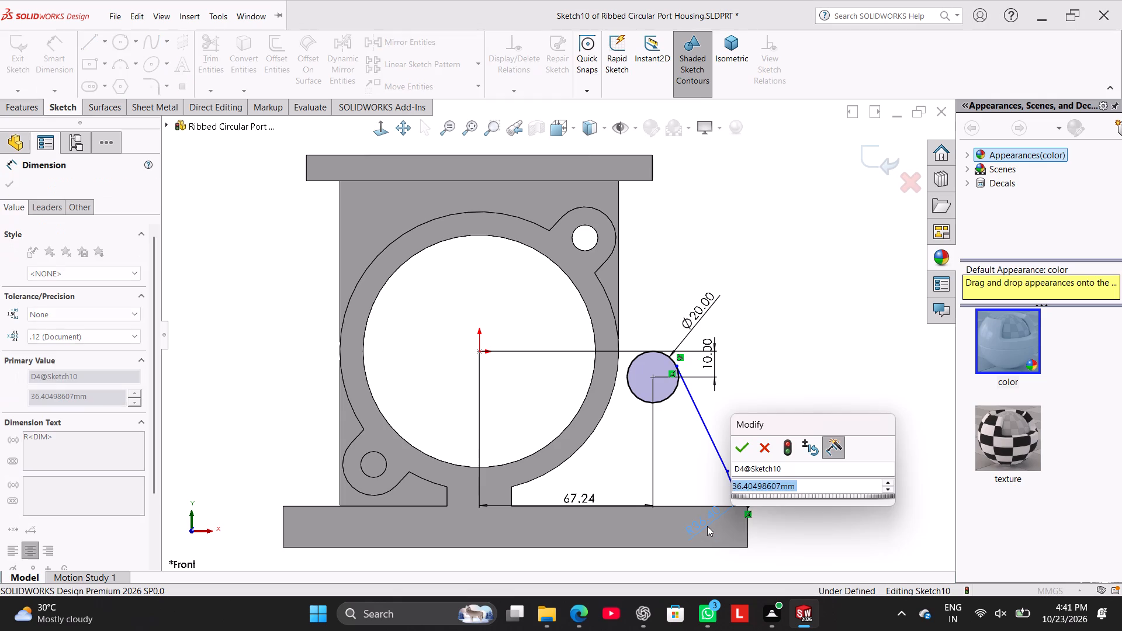
pyautogui.write('10')
pyautogui.press('Return')
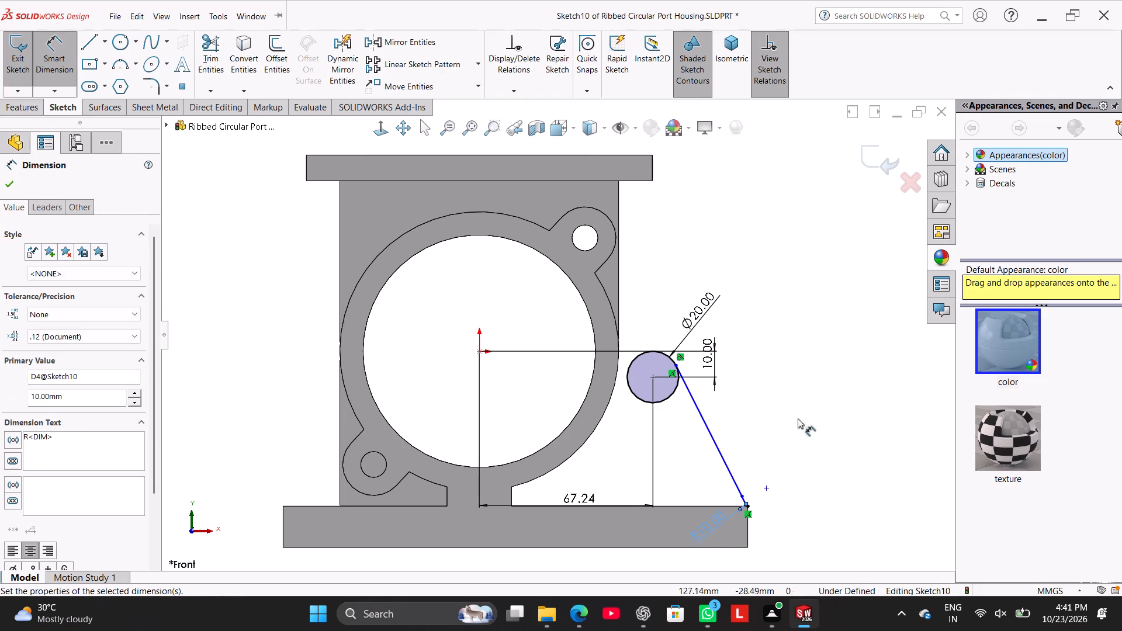
pyautogui.rightClick(775, 403)
pyautogui.moveTo(809, 442); pyautogui.dragTo(809, 447)
# Add a tangent relation between the sloping line and the 10 mm radius arc.
pyautogui.scroll(-4, 737, 561)
pyautogui.scroll(-2, 715, 418)
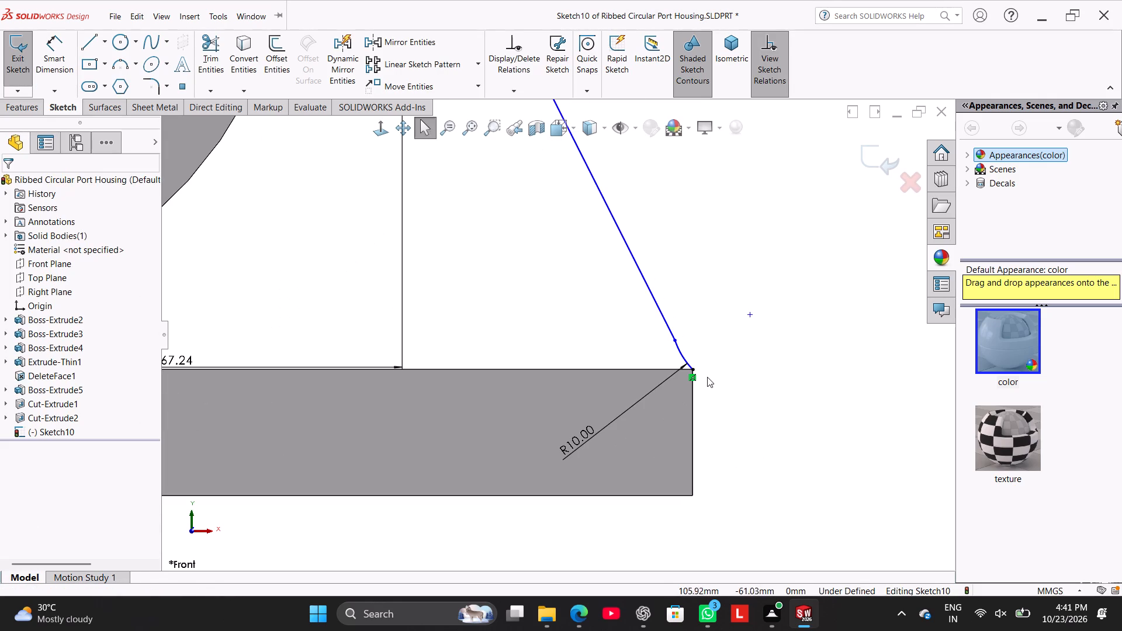
pyautogui.scroll(-2, 698, 352)
pyautogui.moveTo(646, 330); pyautogui.dragTo(622, 308)
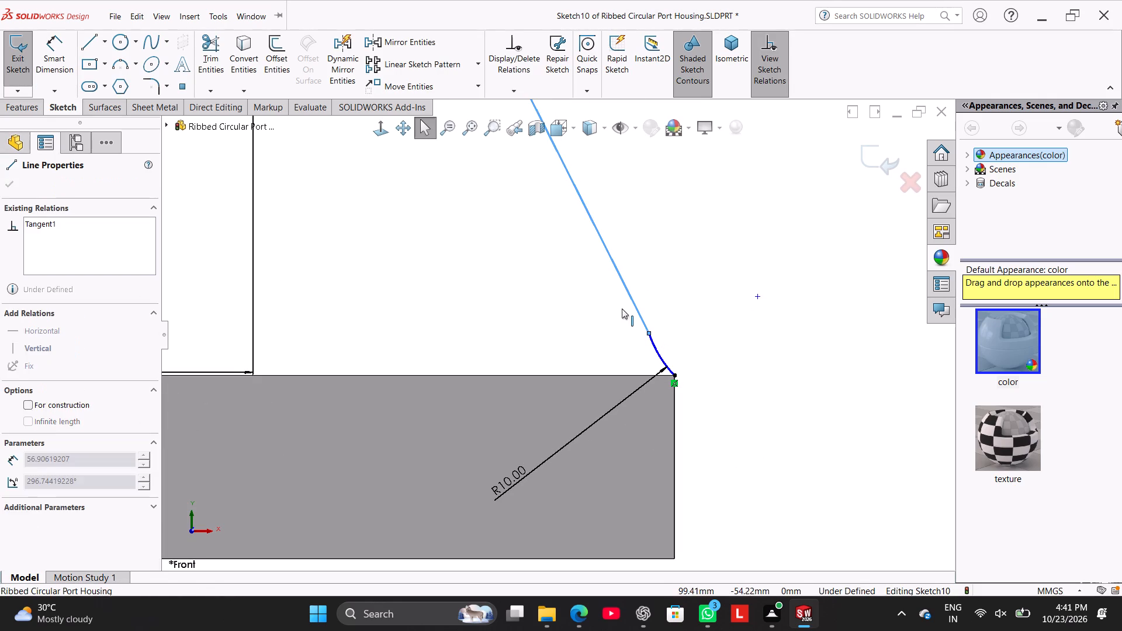
pyautogui.moveTo(622, 308); pyautogui.dragTo(621, 308)
pyautogui.click(688, 336)
pyautogui.keyDown('ctrl'); pyautogui.click(653, 340); pyautogui.keyUp('ctrl')
pyautogui.keyDown('ctrl'); pyautogui.click(642, 323); pyautogui.keyUp('ctrl')
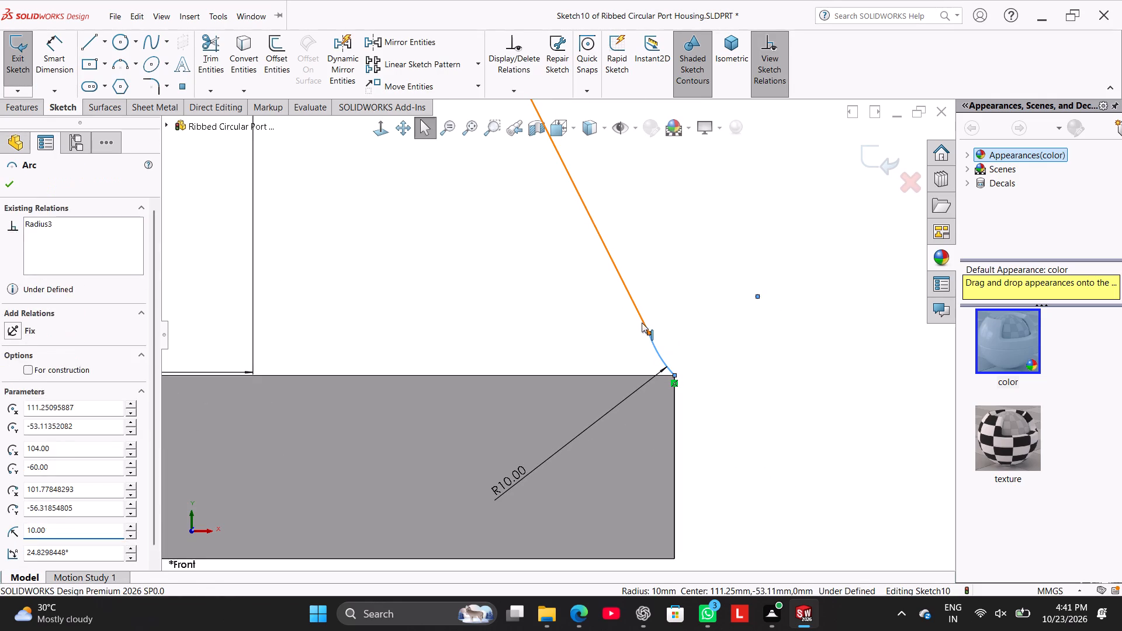
pyautogui.click(33, 390)
pyautogui.click(669, 256)
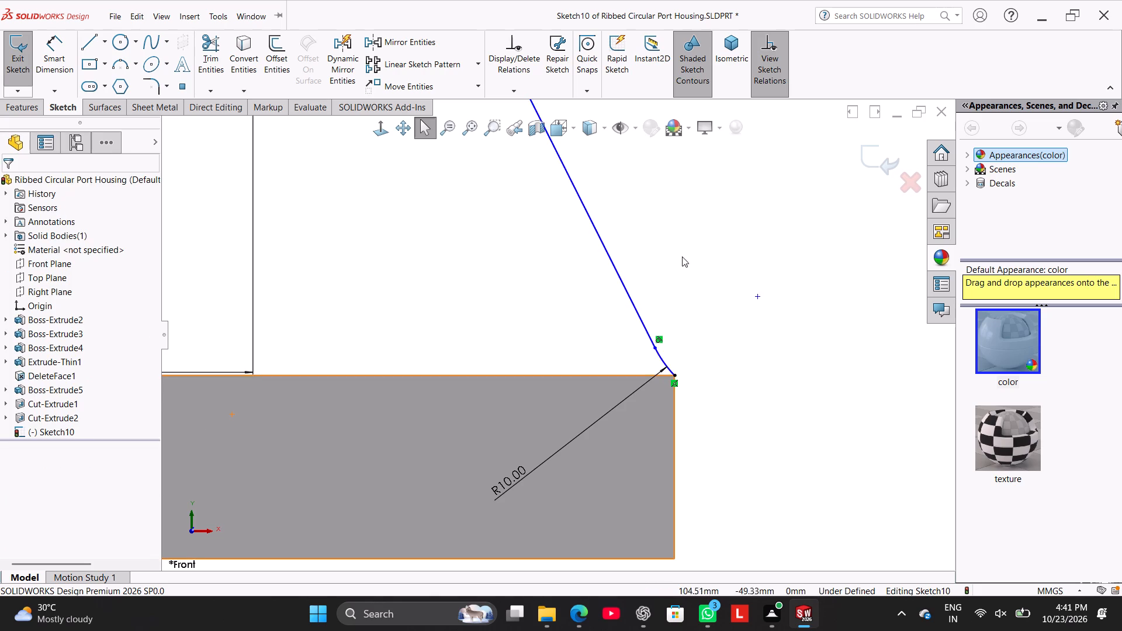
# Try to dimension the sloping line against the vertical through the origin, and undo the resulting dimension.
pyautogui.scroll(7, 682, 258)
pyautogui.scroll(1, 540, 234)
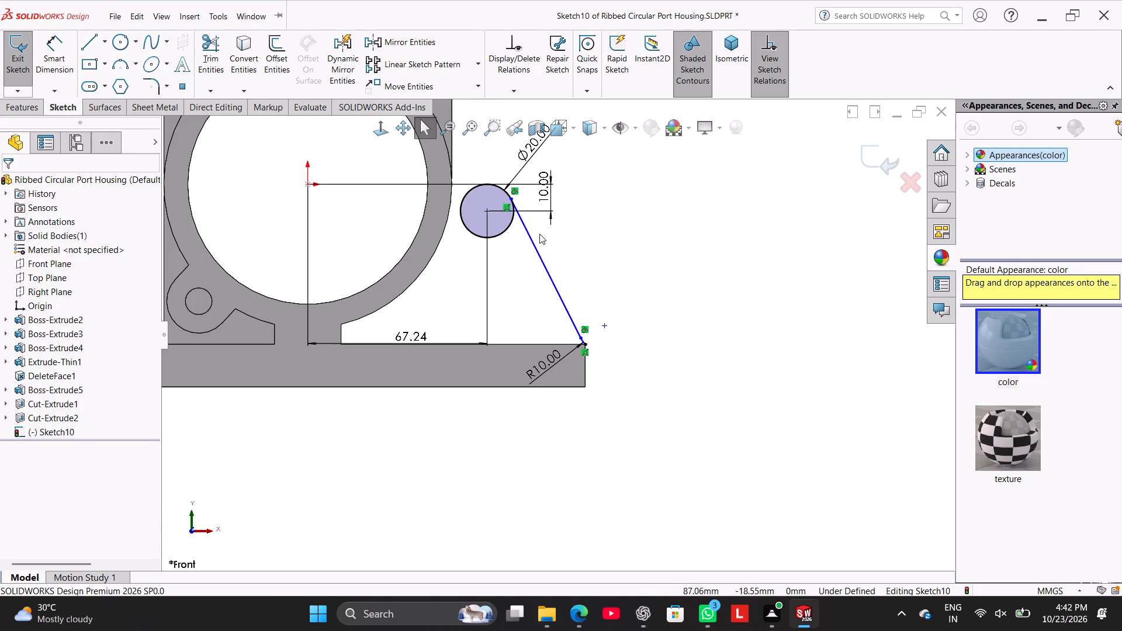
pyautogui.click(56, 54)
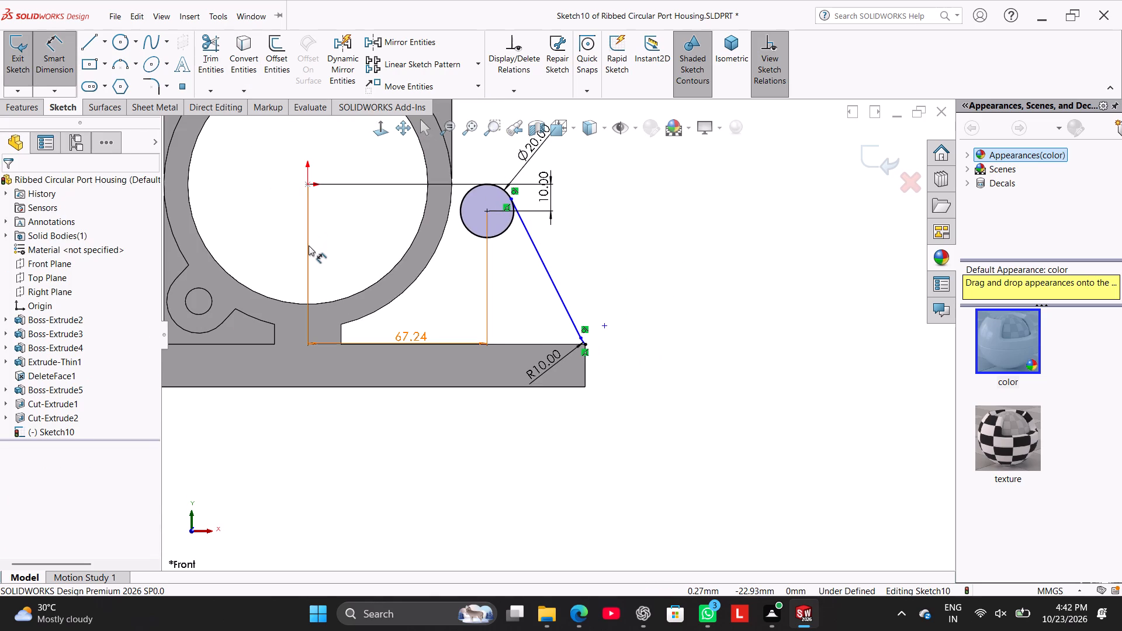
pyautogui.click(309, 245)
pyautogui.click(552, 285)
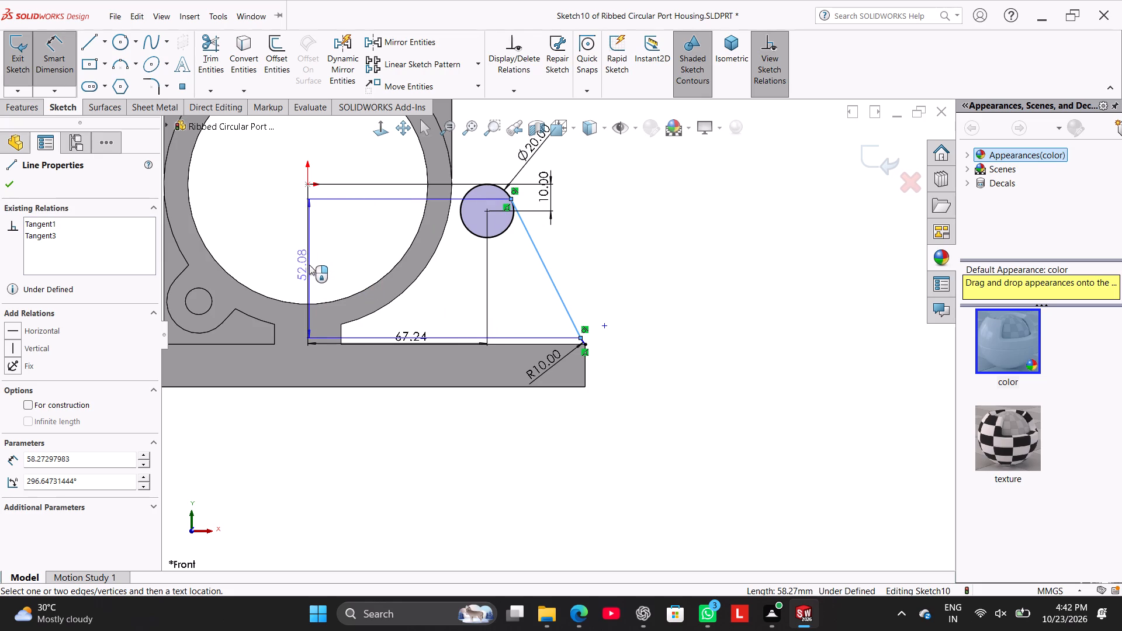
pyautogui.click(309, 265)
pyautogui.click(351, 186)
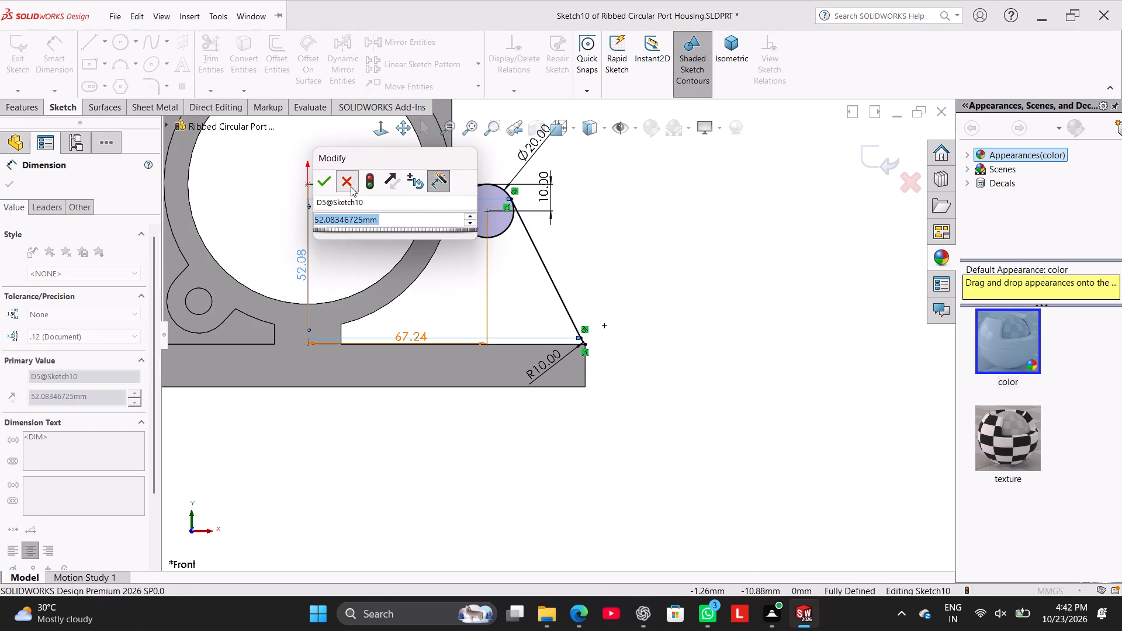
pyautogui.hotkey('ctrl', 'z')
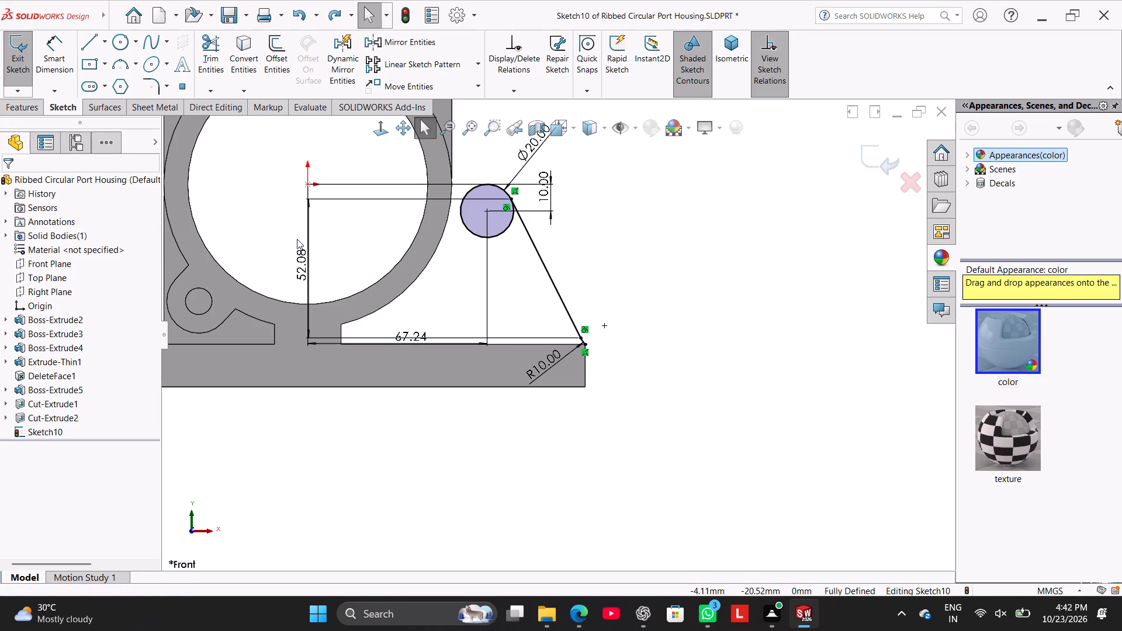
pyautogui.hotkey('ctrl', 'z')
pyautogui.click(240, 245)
# Sketch a vertical centerline from the origin down to the bottom edge of the base plate.
pyautogui.scroll(1, 369, 241)
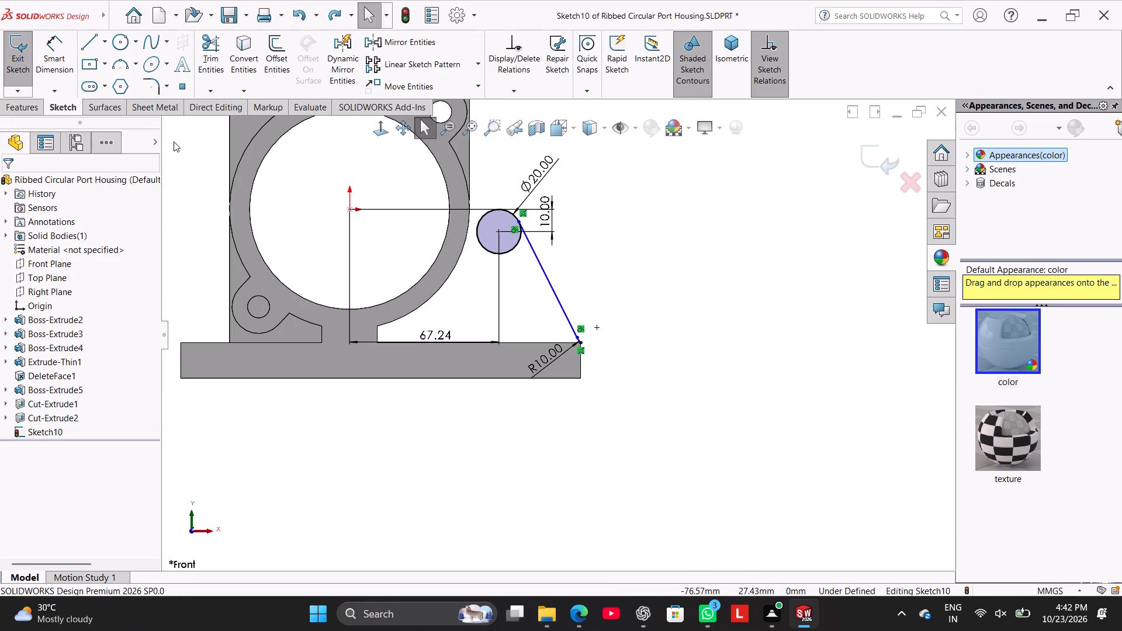
pyautogui.click(106, 44)
pyautogui.click(110, 71)
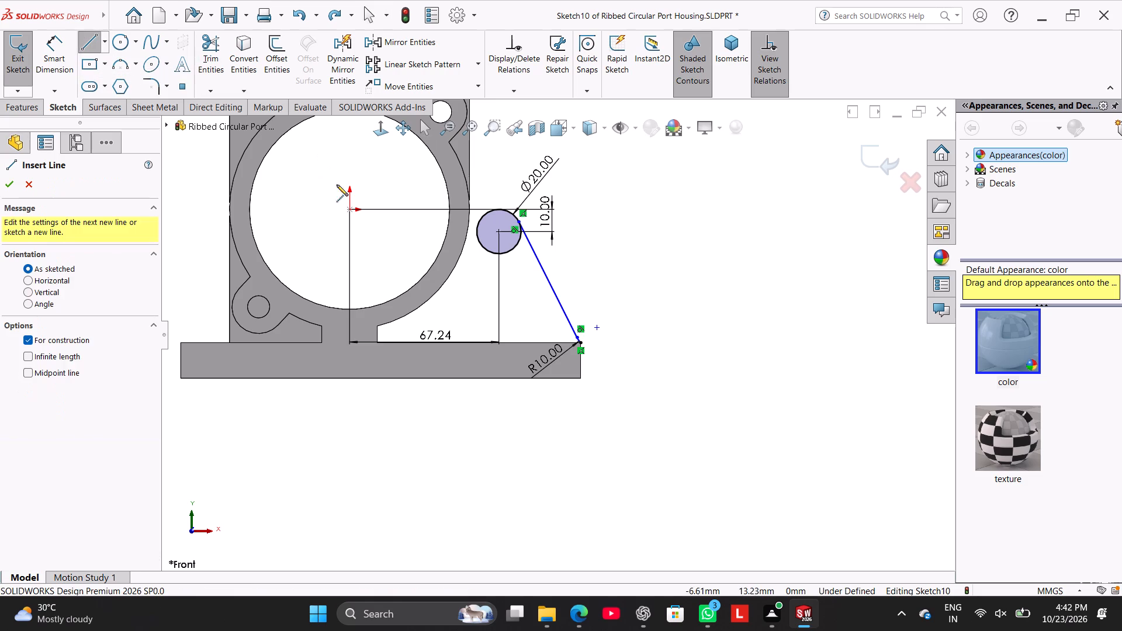
pyautogui.click(348, 212)
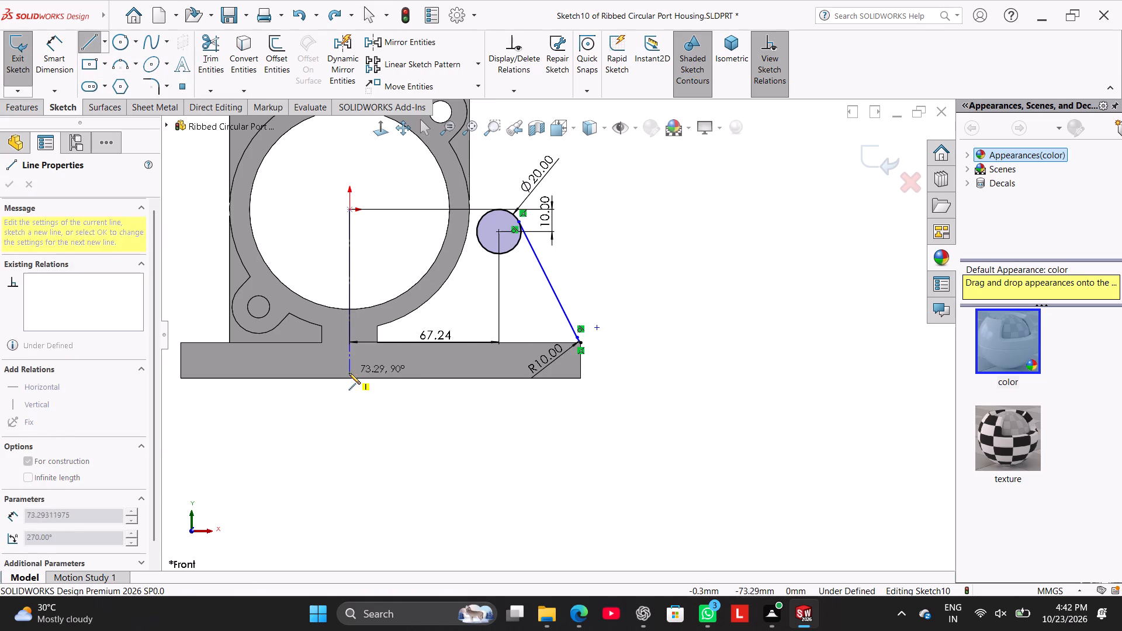
pyautogui.click(347, 380)
pyautogui.rightClick(349, 419)
pyautogui.click(369, 423)
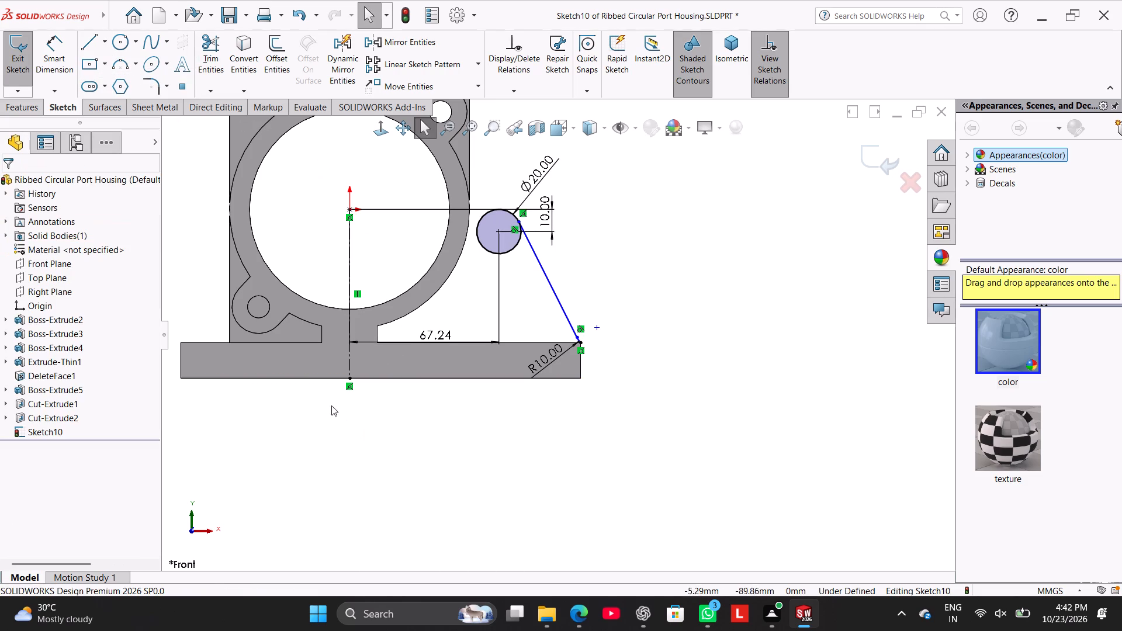
# Dimension the angle between the vertical centerline and the sloping line as 18 degrees.
pyautogui.click(56, 54)
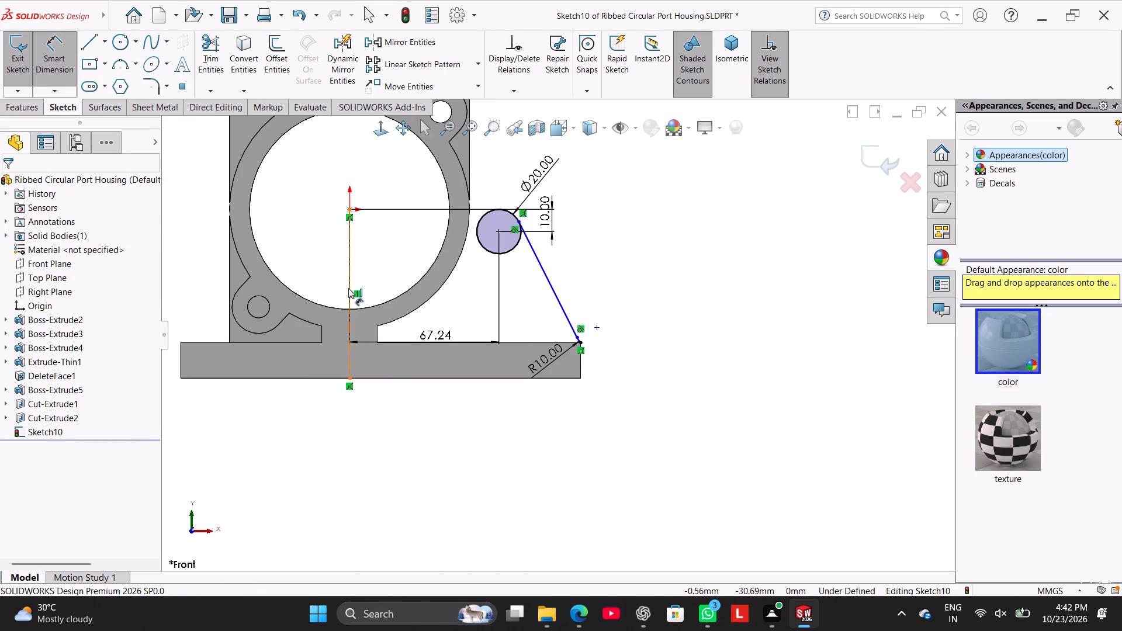
pyautogui.click(348, 298)
pyautogui.click(552, 287)
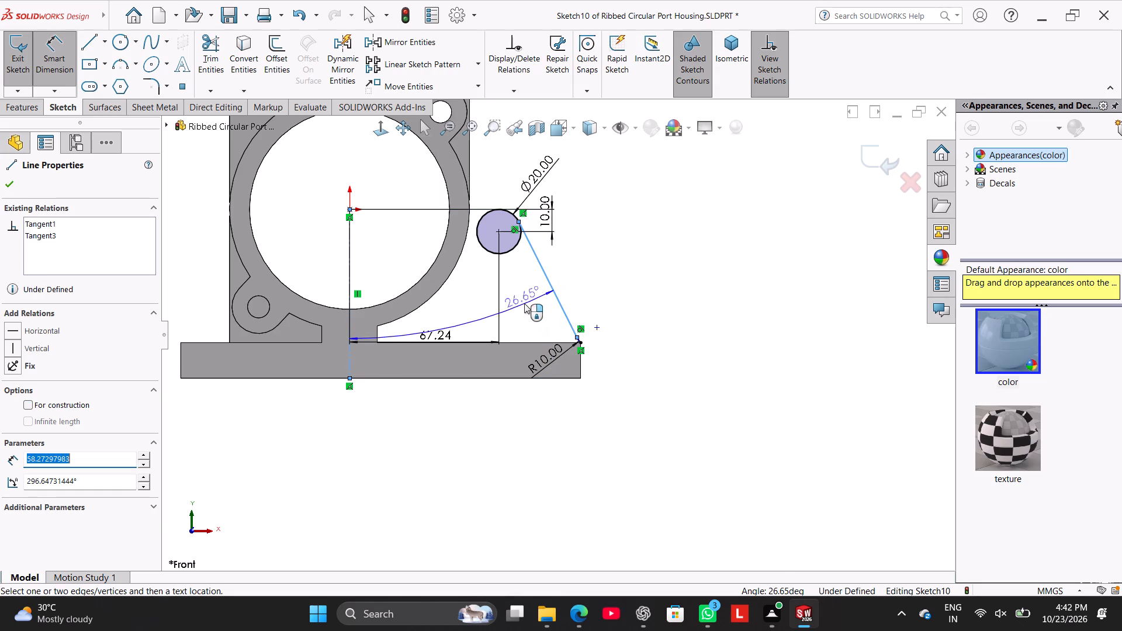
pyautogui.click(480, 311)
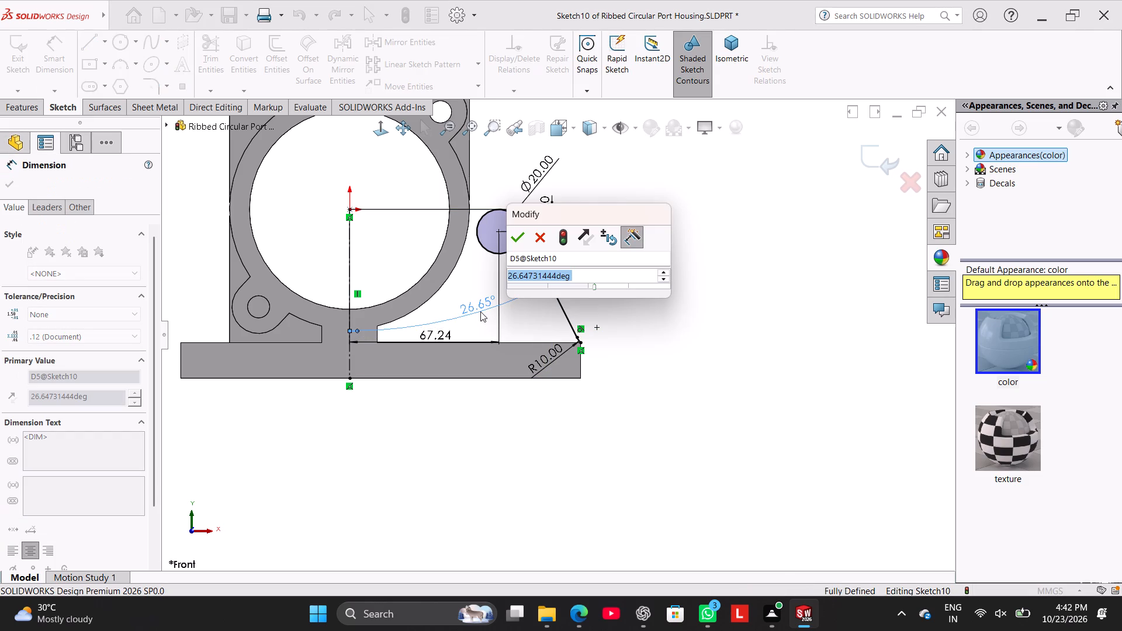
pyautogui.write('18')
pyautogui.press('Return')
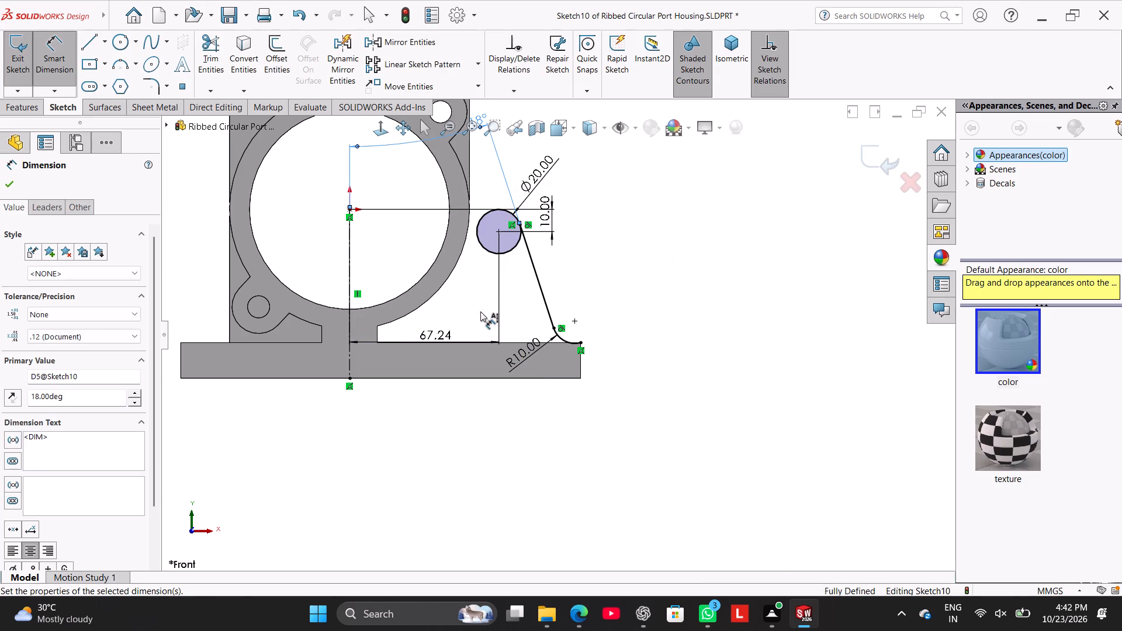
pyautogui.rightClick(656, 282)
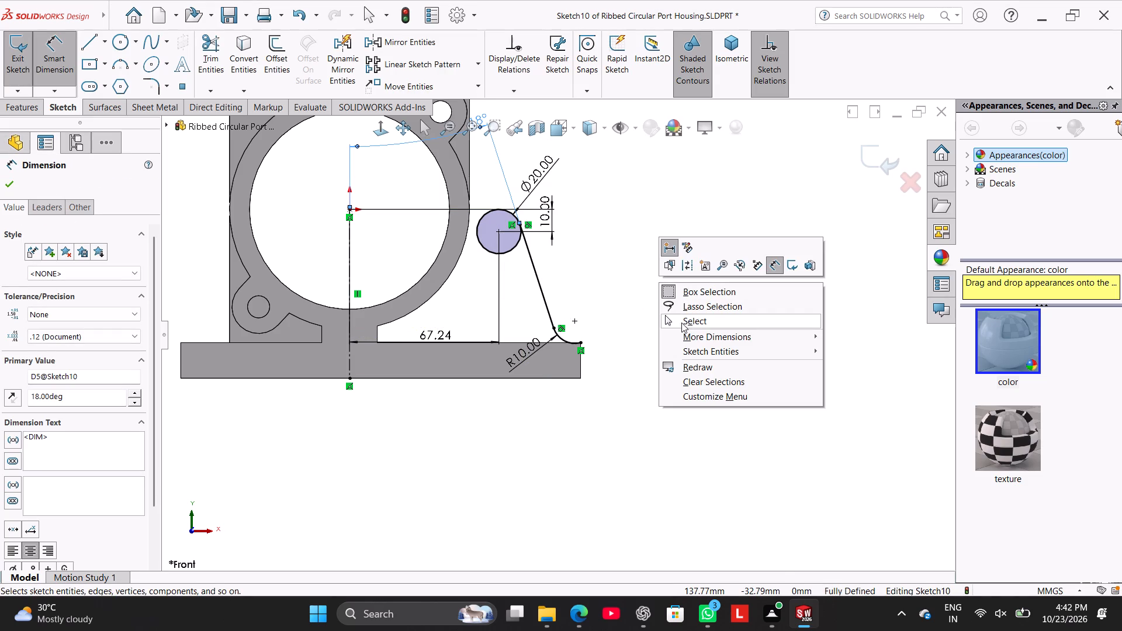
pyautogui.click(680, 323)
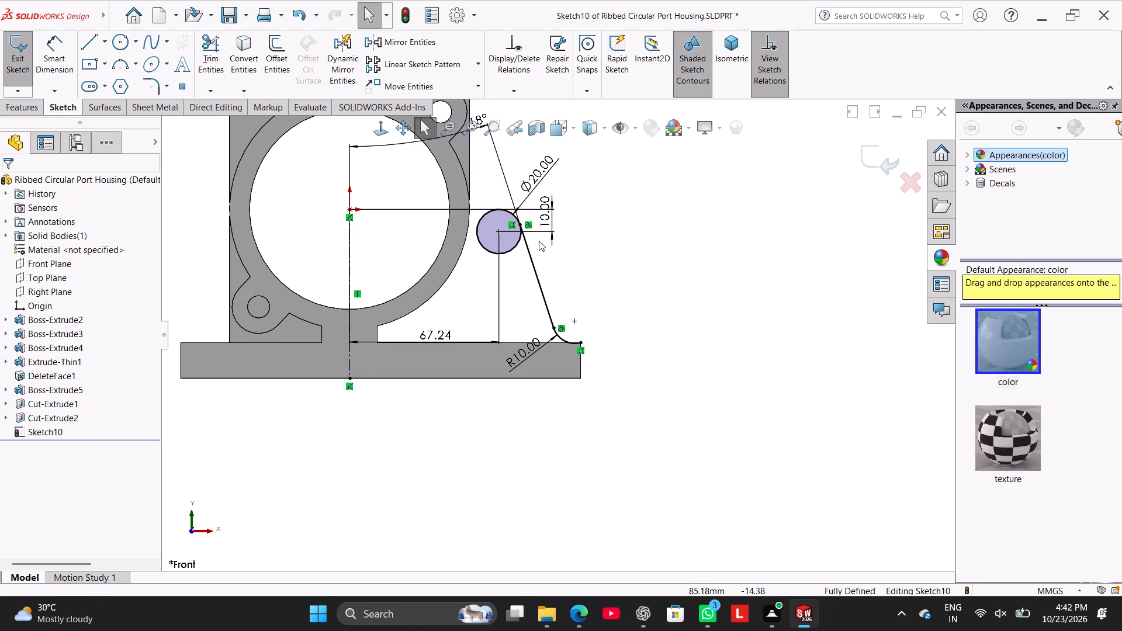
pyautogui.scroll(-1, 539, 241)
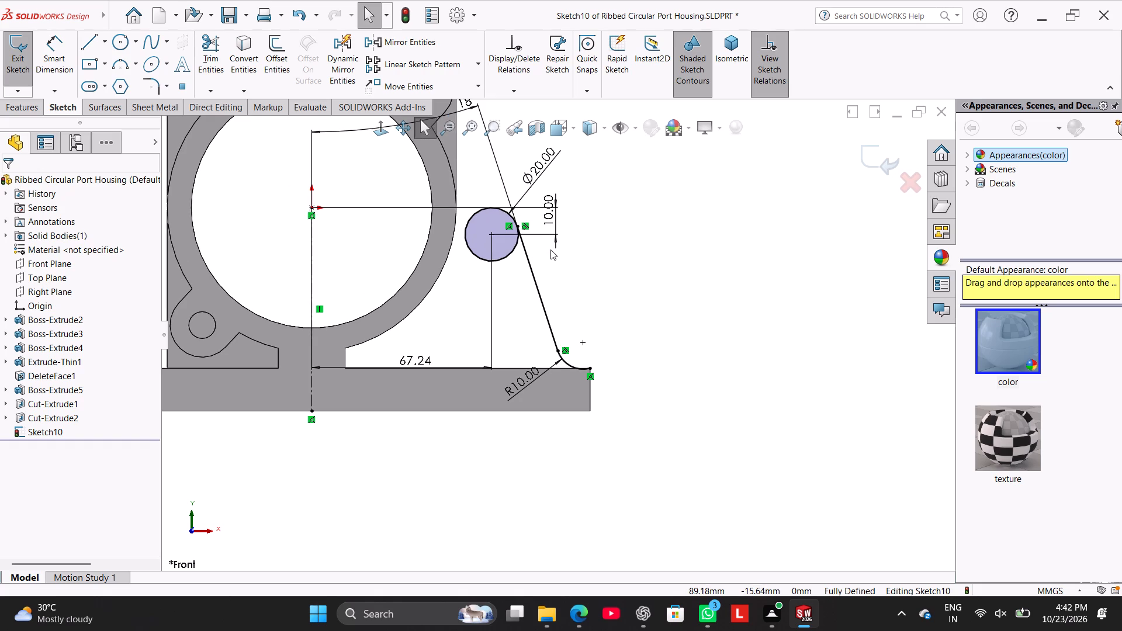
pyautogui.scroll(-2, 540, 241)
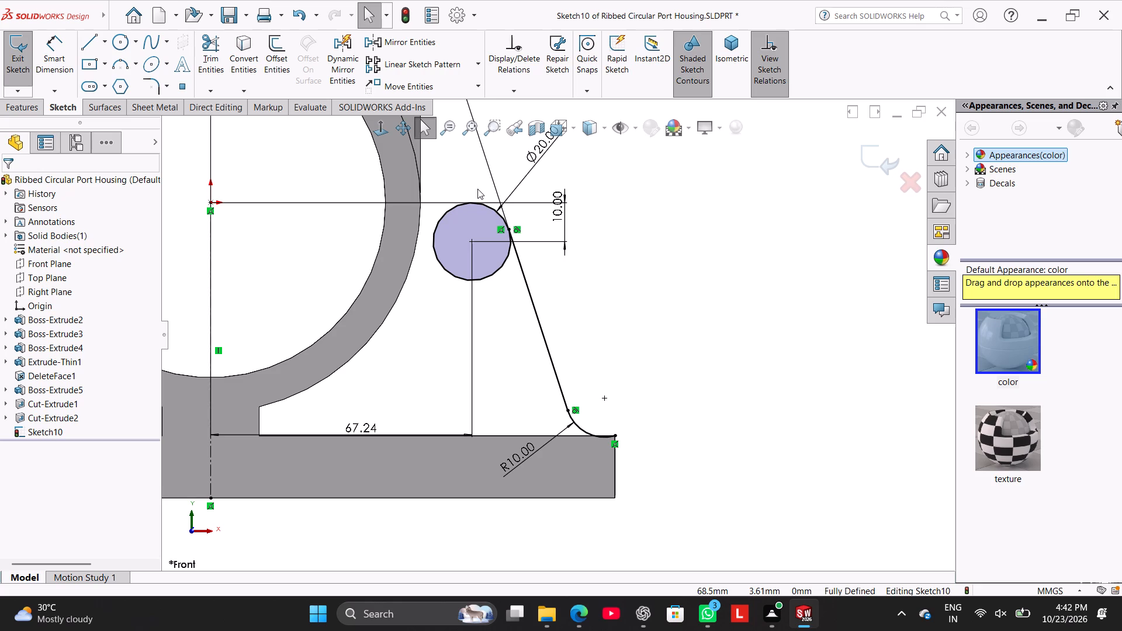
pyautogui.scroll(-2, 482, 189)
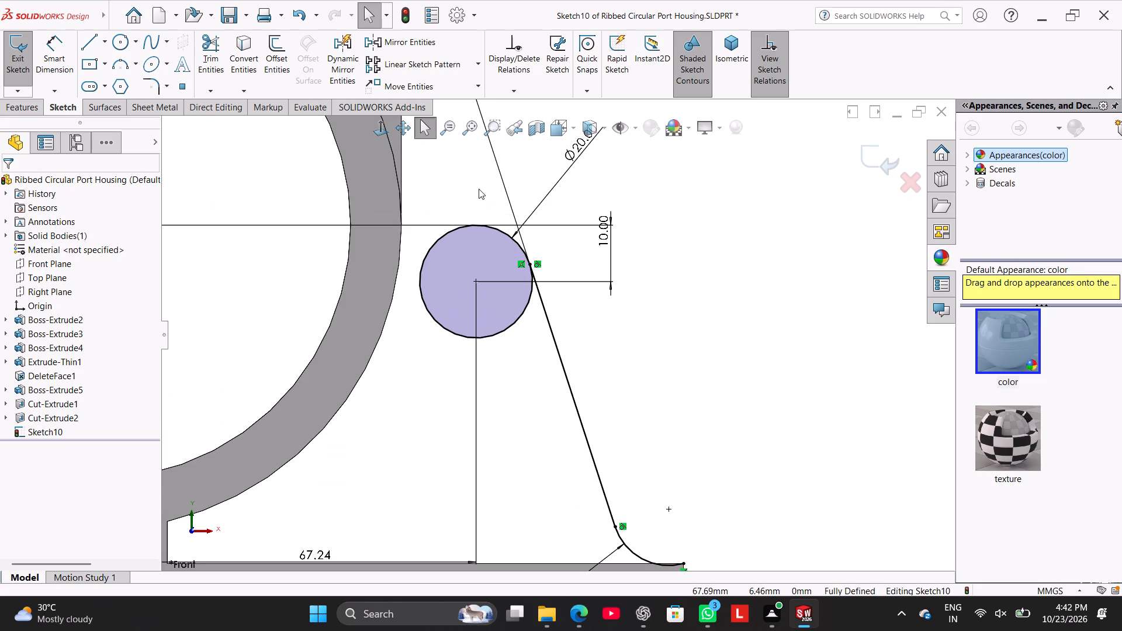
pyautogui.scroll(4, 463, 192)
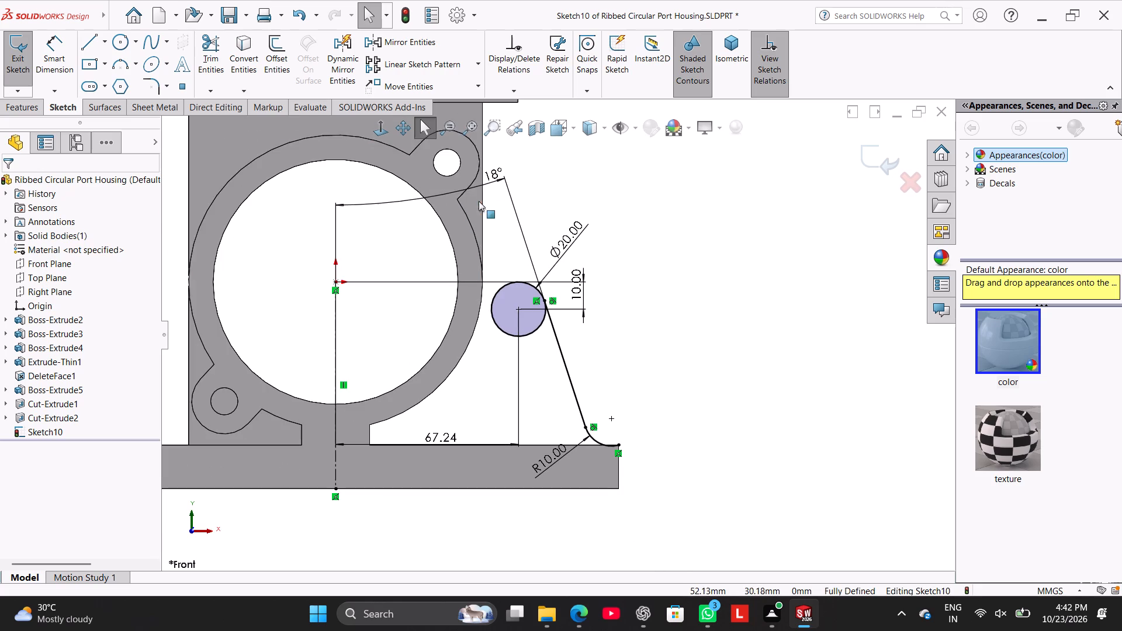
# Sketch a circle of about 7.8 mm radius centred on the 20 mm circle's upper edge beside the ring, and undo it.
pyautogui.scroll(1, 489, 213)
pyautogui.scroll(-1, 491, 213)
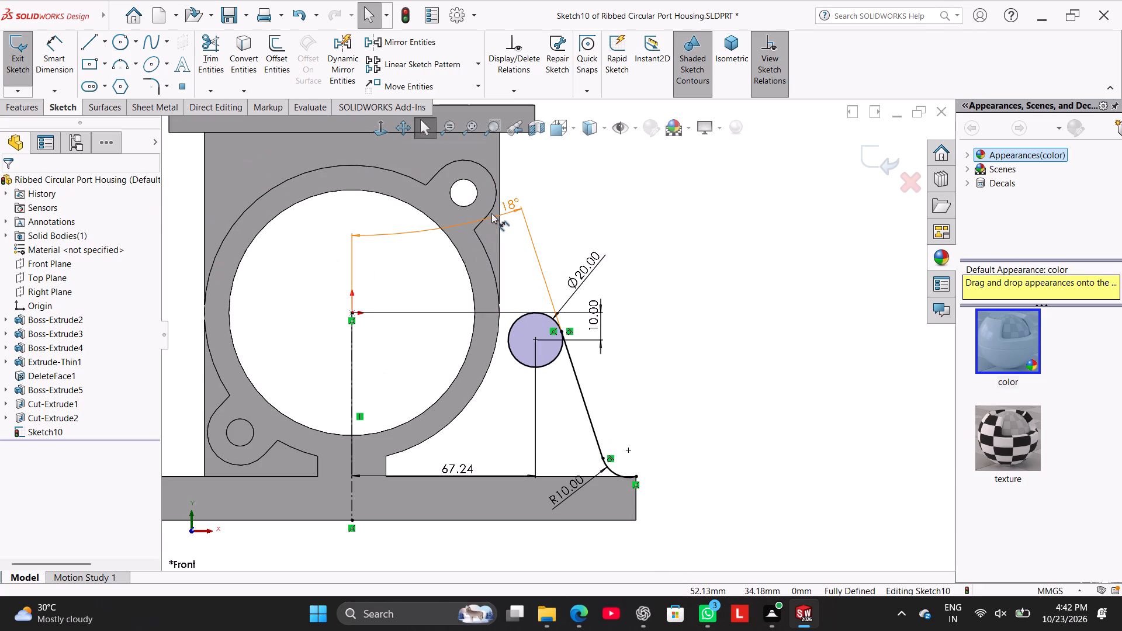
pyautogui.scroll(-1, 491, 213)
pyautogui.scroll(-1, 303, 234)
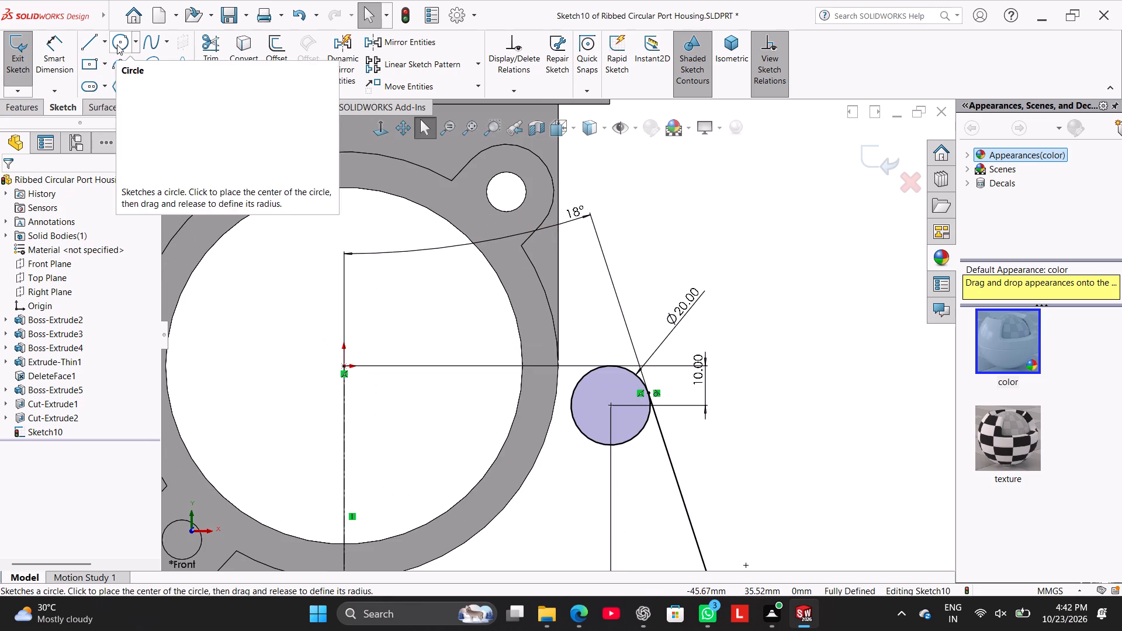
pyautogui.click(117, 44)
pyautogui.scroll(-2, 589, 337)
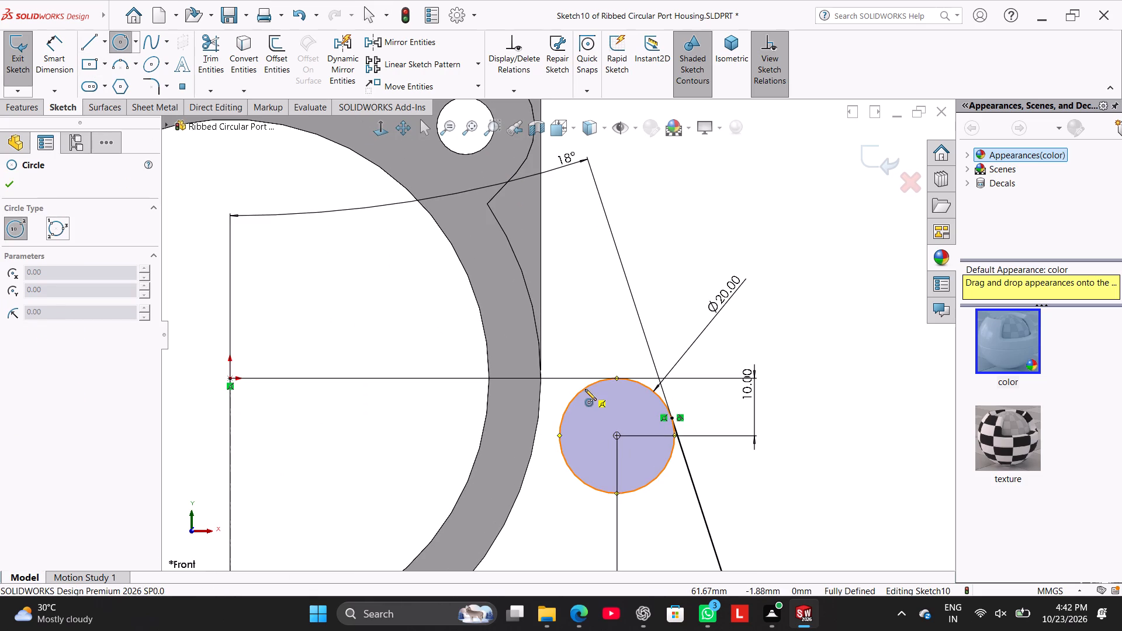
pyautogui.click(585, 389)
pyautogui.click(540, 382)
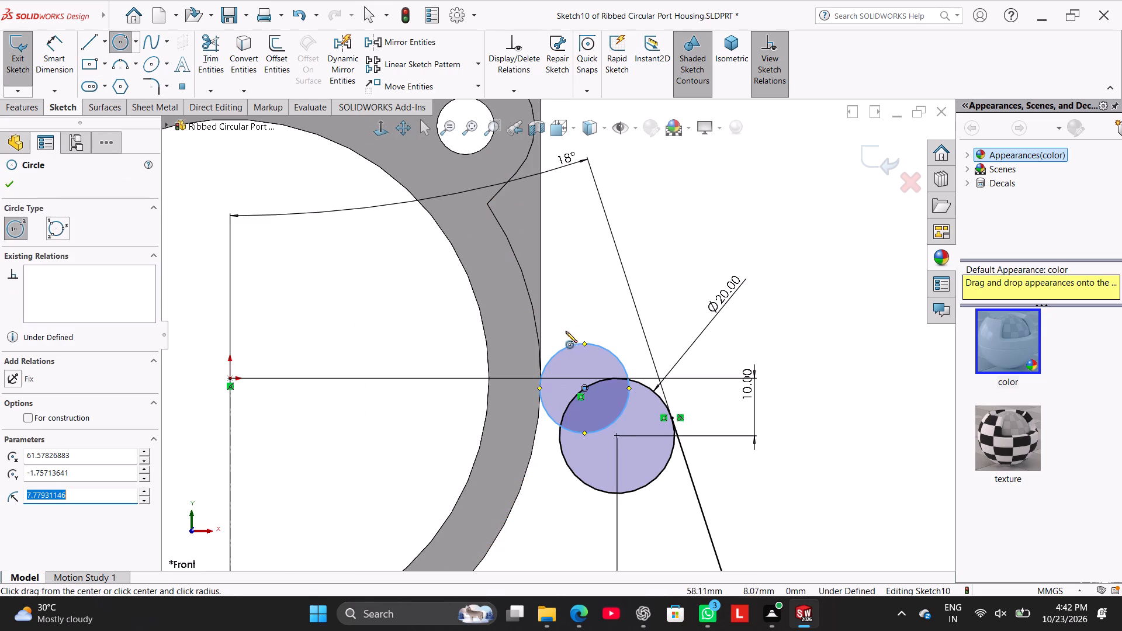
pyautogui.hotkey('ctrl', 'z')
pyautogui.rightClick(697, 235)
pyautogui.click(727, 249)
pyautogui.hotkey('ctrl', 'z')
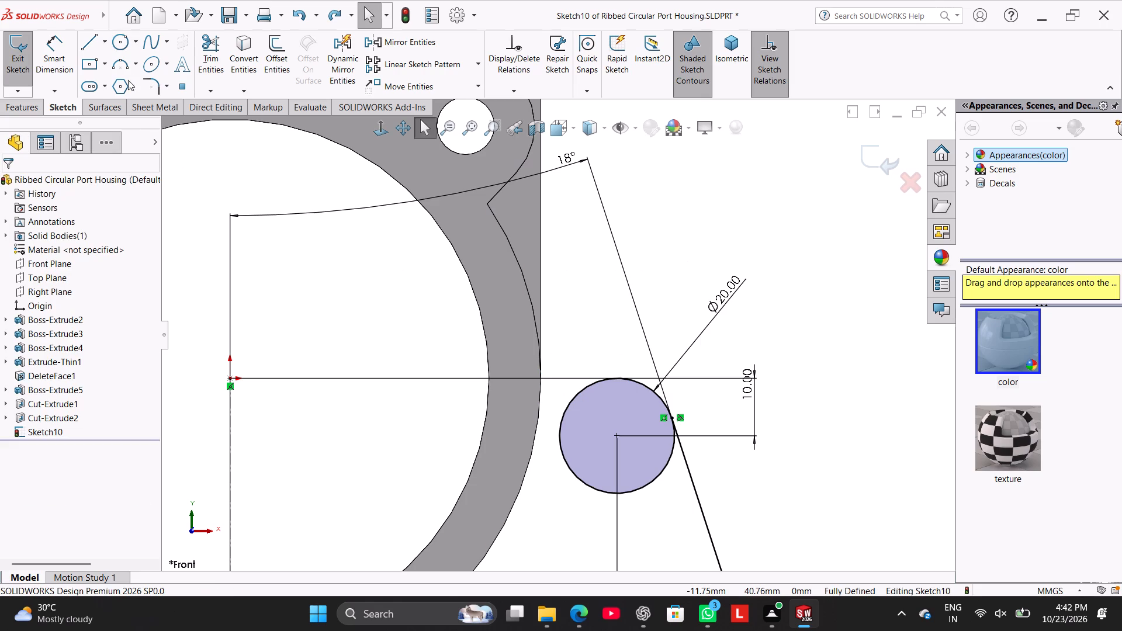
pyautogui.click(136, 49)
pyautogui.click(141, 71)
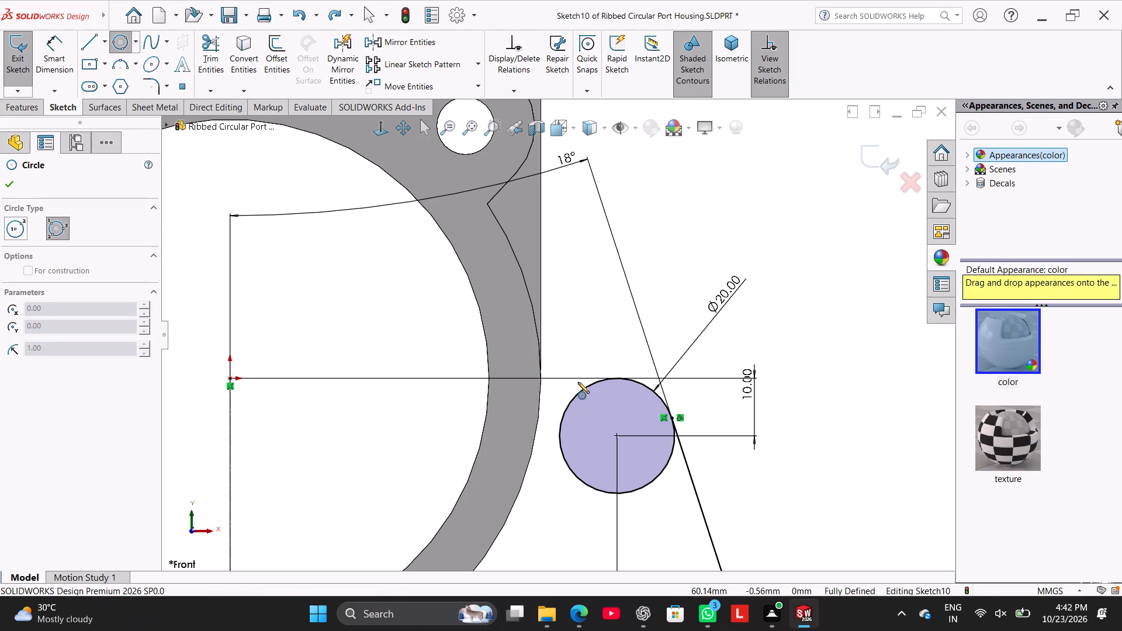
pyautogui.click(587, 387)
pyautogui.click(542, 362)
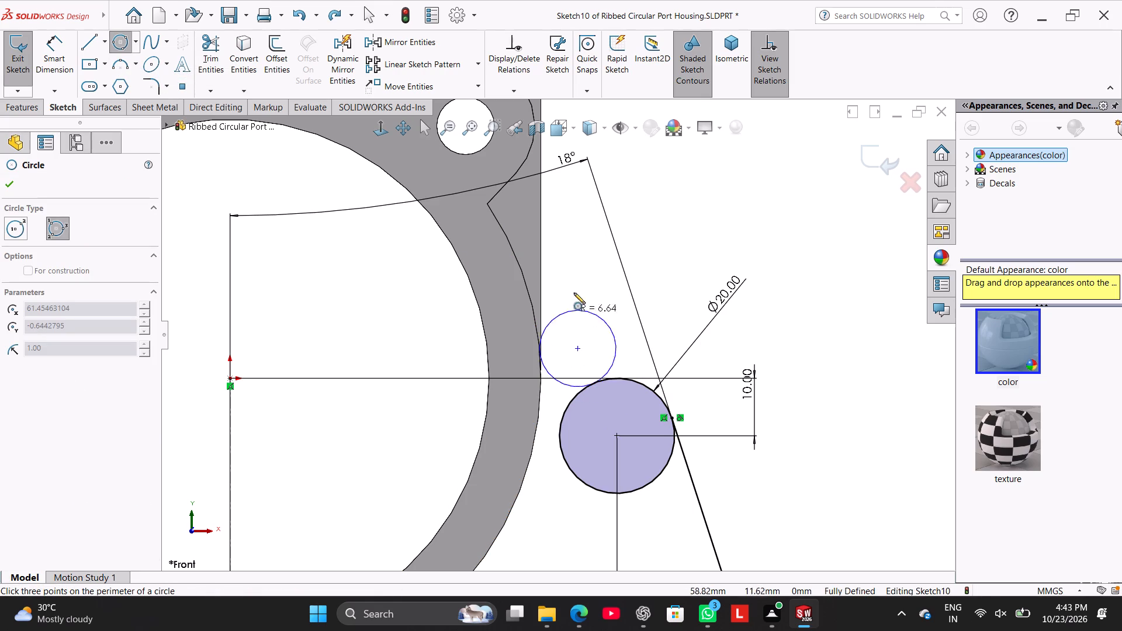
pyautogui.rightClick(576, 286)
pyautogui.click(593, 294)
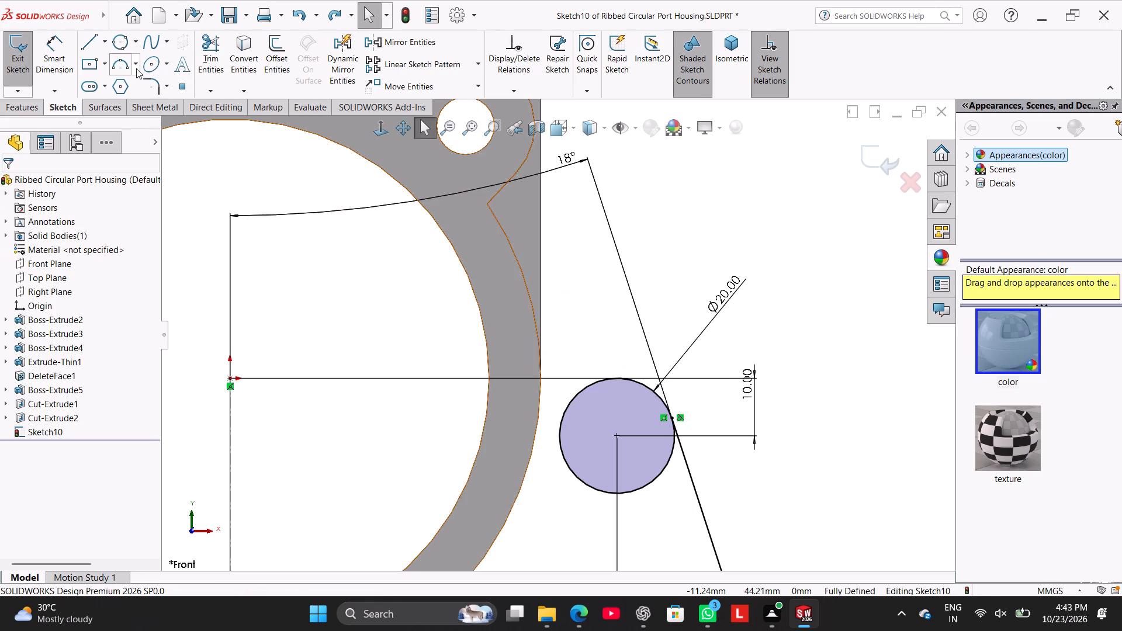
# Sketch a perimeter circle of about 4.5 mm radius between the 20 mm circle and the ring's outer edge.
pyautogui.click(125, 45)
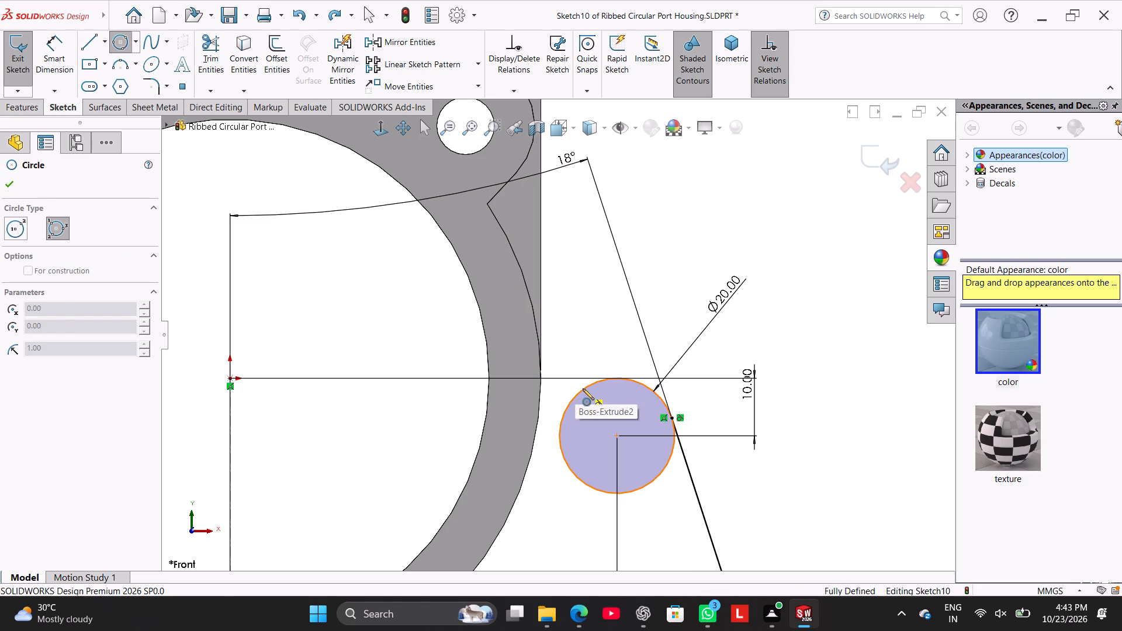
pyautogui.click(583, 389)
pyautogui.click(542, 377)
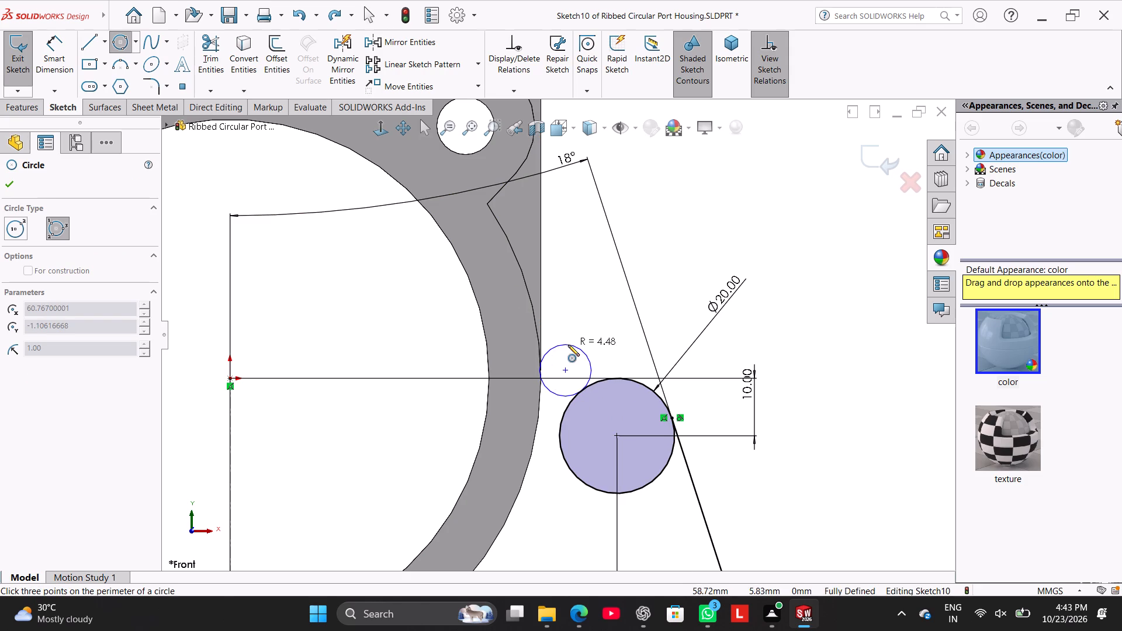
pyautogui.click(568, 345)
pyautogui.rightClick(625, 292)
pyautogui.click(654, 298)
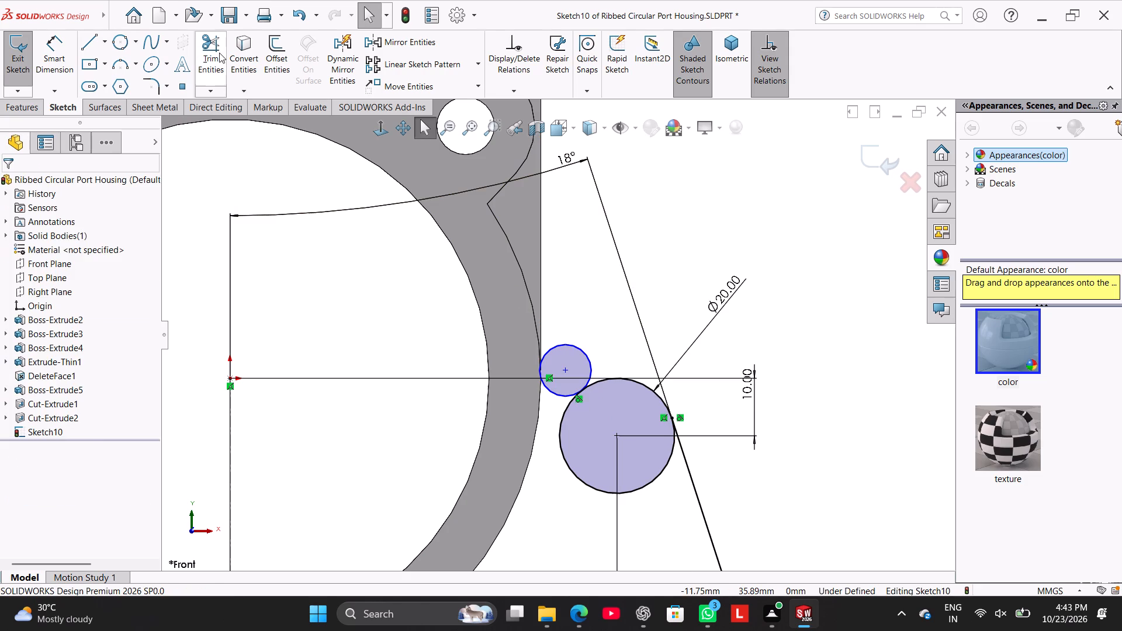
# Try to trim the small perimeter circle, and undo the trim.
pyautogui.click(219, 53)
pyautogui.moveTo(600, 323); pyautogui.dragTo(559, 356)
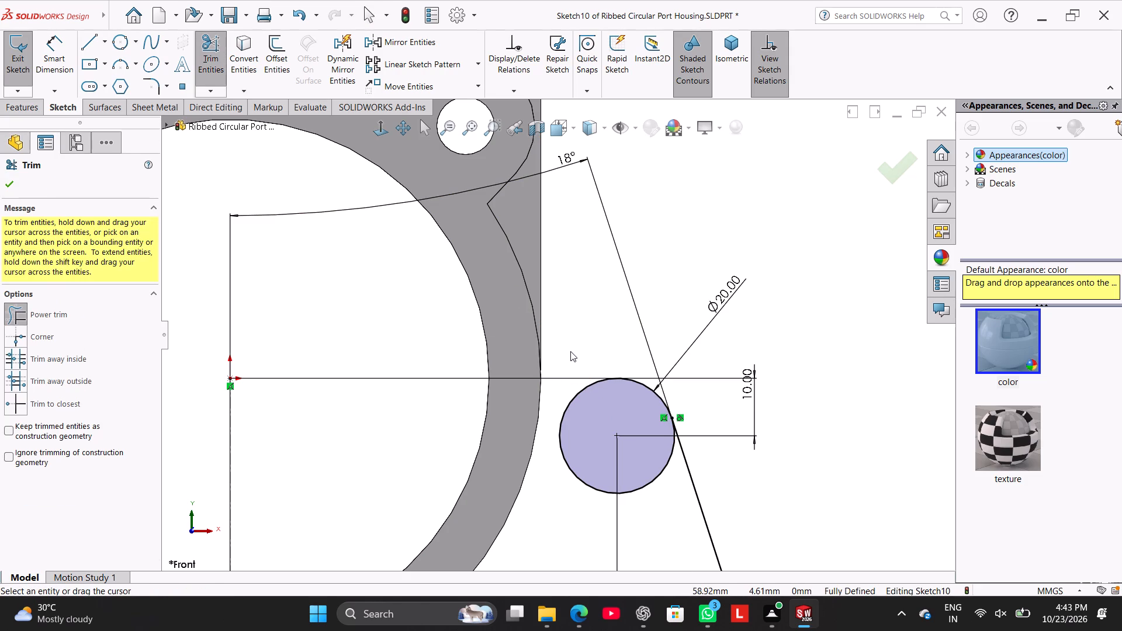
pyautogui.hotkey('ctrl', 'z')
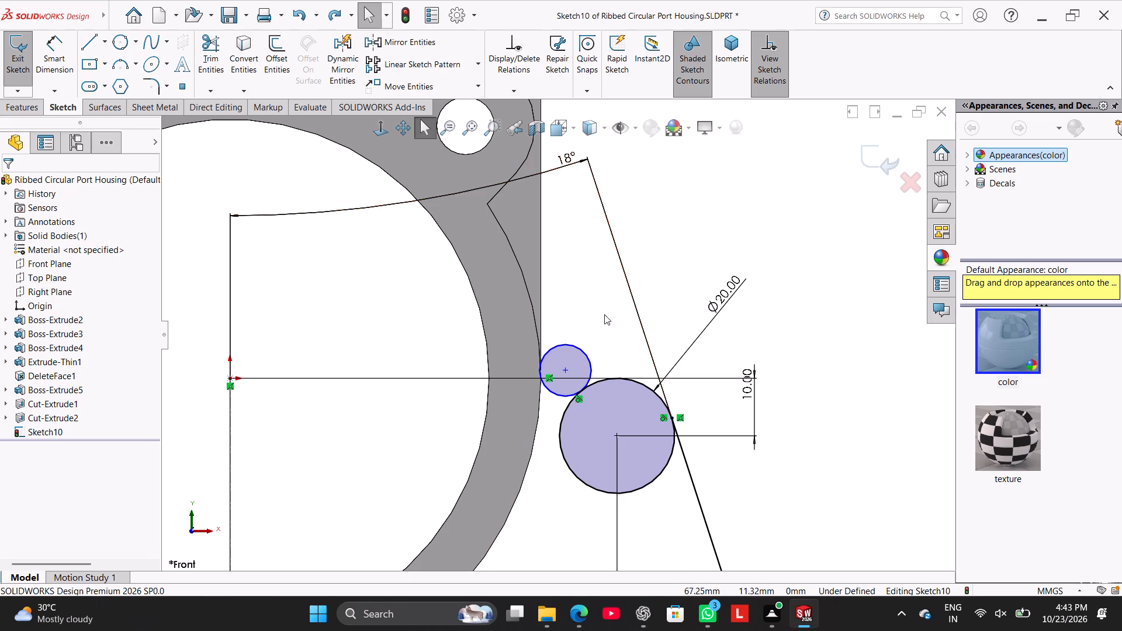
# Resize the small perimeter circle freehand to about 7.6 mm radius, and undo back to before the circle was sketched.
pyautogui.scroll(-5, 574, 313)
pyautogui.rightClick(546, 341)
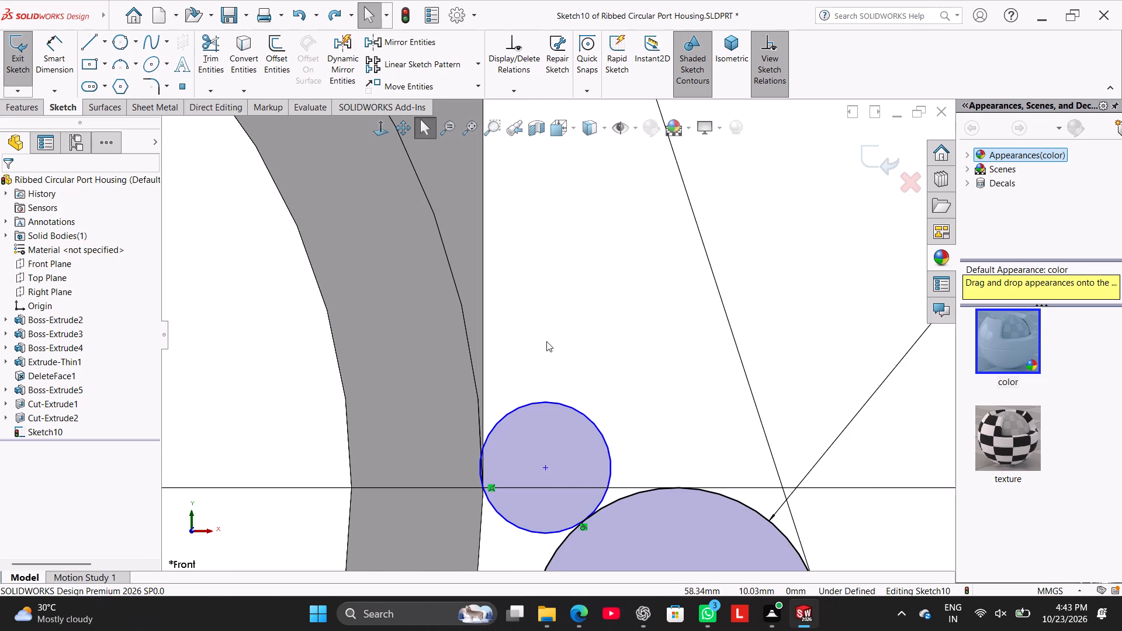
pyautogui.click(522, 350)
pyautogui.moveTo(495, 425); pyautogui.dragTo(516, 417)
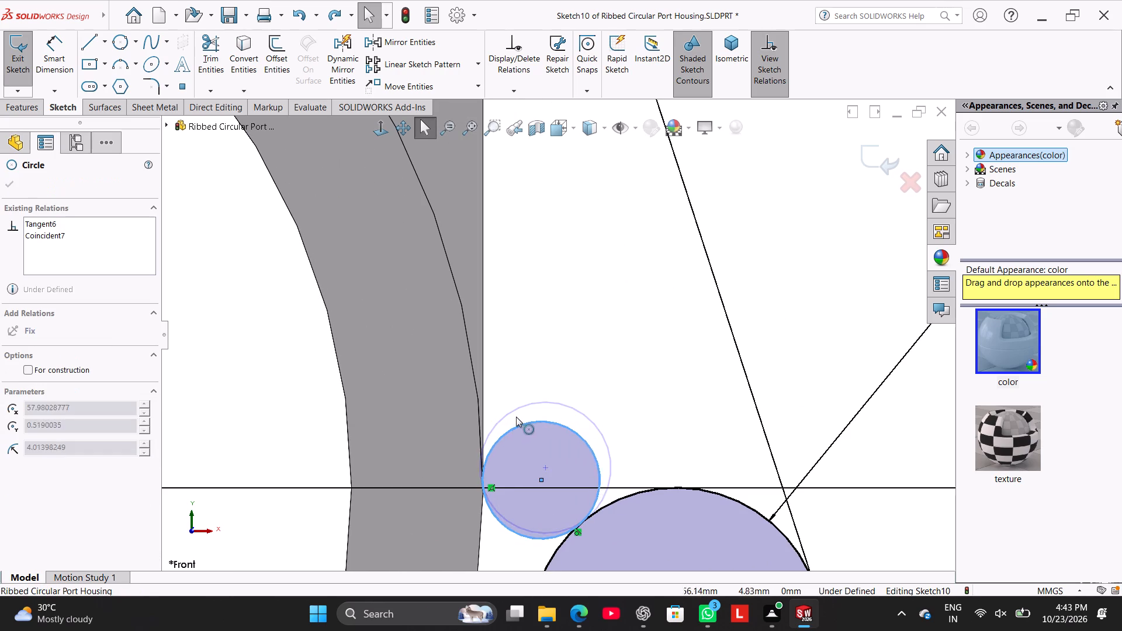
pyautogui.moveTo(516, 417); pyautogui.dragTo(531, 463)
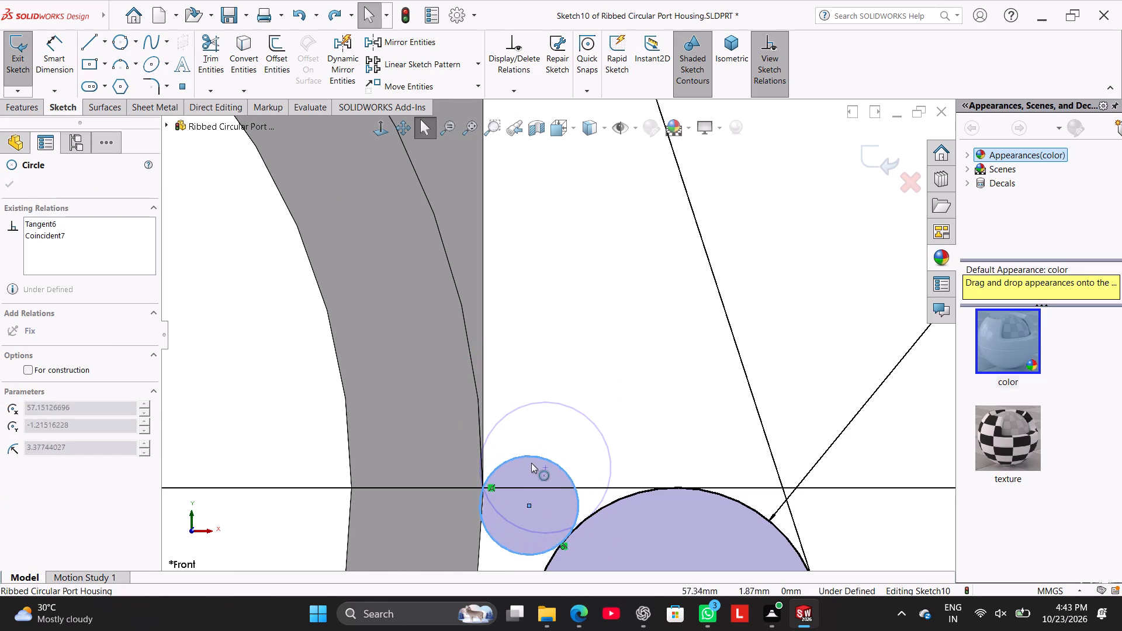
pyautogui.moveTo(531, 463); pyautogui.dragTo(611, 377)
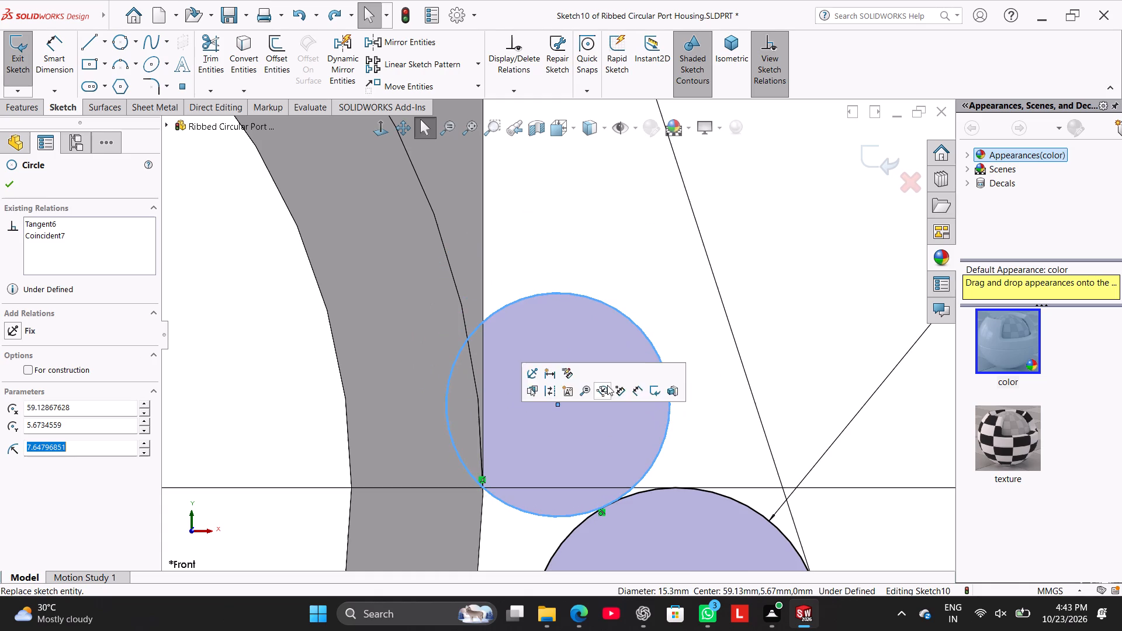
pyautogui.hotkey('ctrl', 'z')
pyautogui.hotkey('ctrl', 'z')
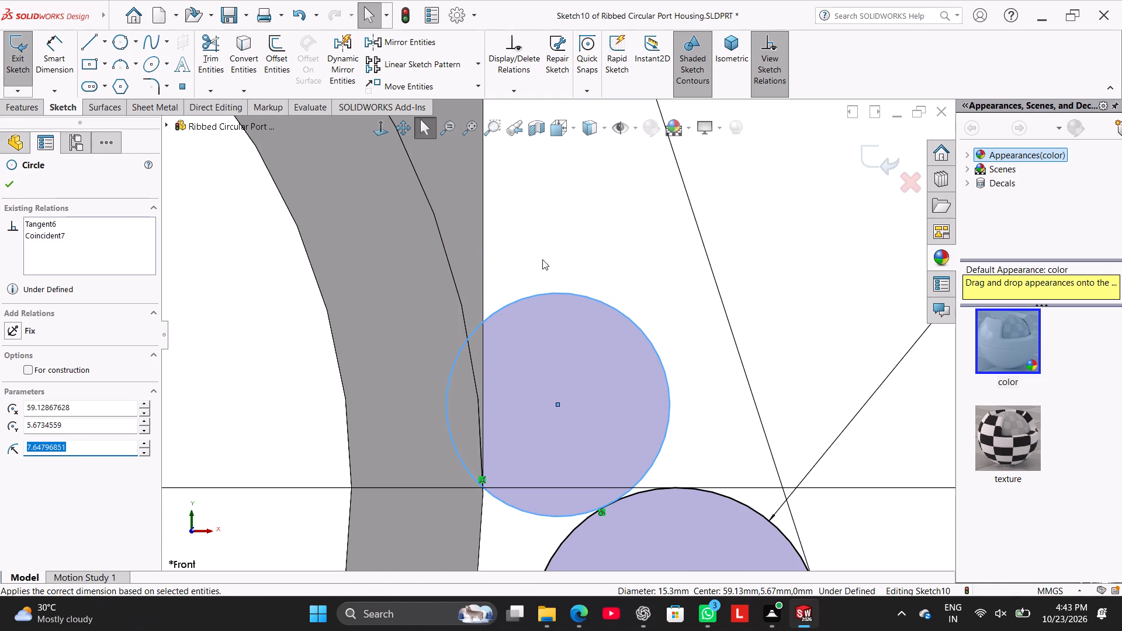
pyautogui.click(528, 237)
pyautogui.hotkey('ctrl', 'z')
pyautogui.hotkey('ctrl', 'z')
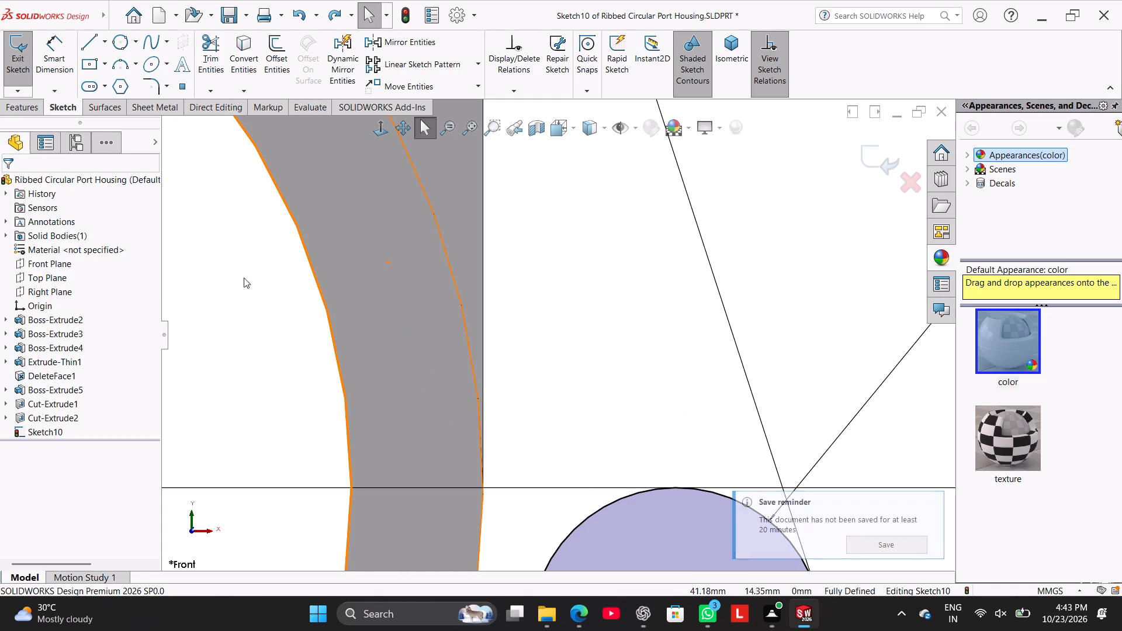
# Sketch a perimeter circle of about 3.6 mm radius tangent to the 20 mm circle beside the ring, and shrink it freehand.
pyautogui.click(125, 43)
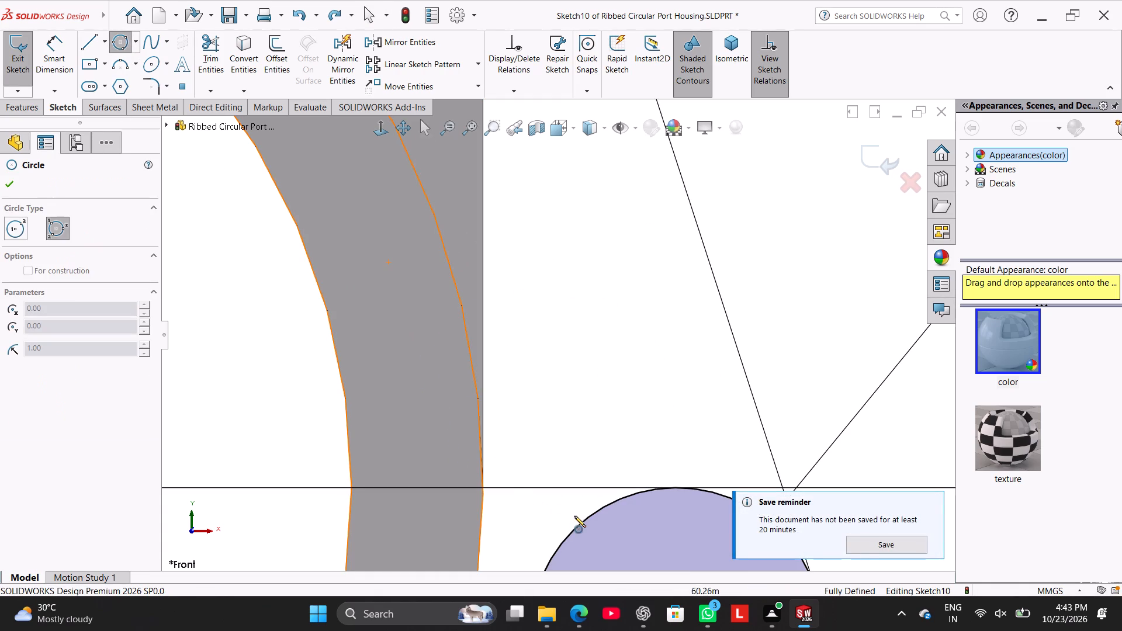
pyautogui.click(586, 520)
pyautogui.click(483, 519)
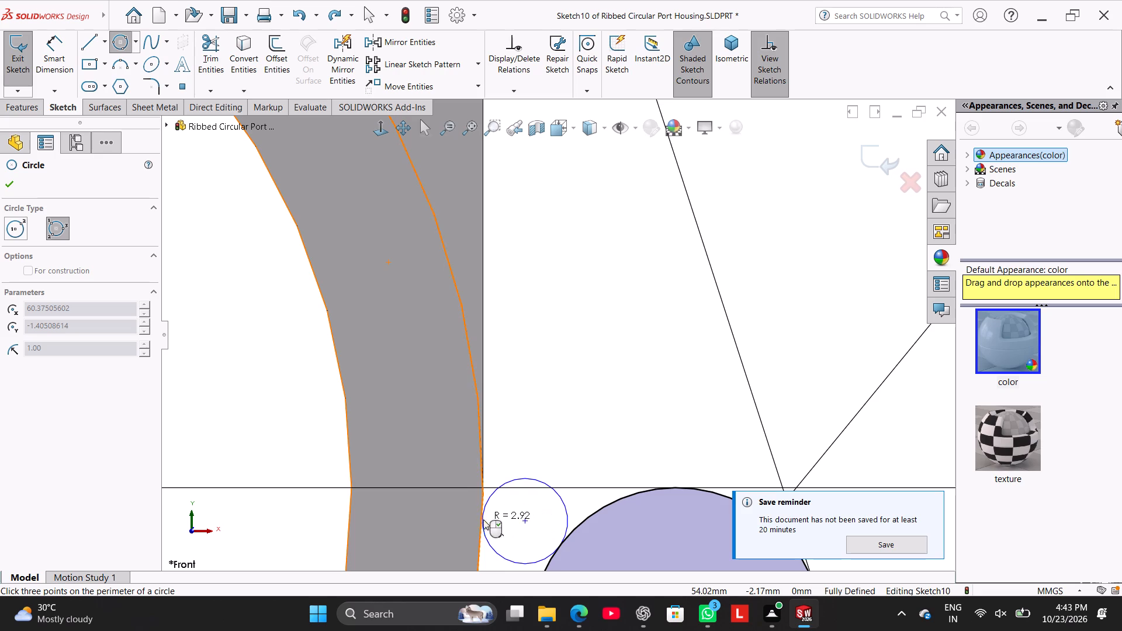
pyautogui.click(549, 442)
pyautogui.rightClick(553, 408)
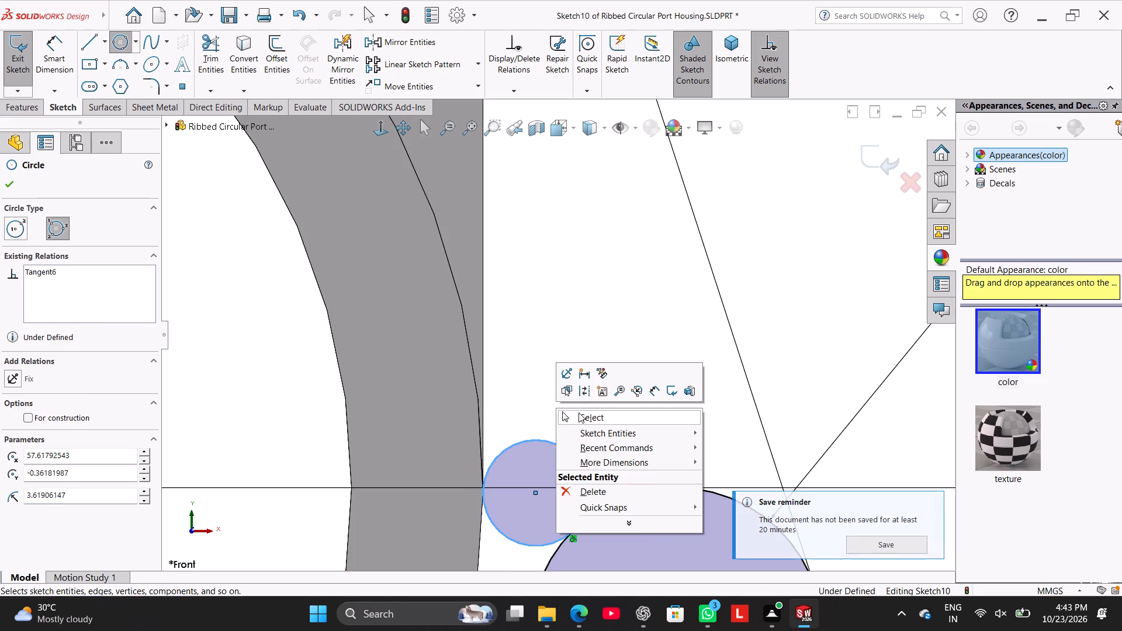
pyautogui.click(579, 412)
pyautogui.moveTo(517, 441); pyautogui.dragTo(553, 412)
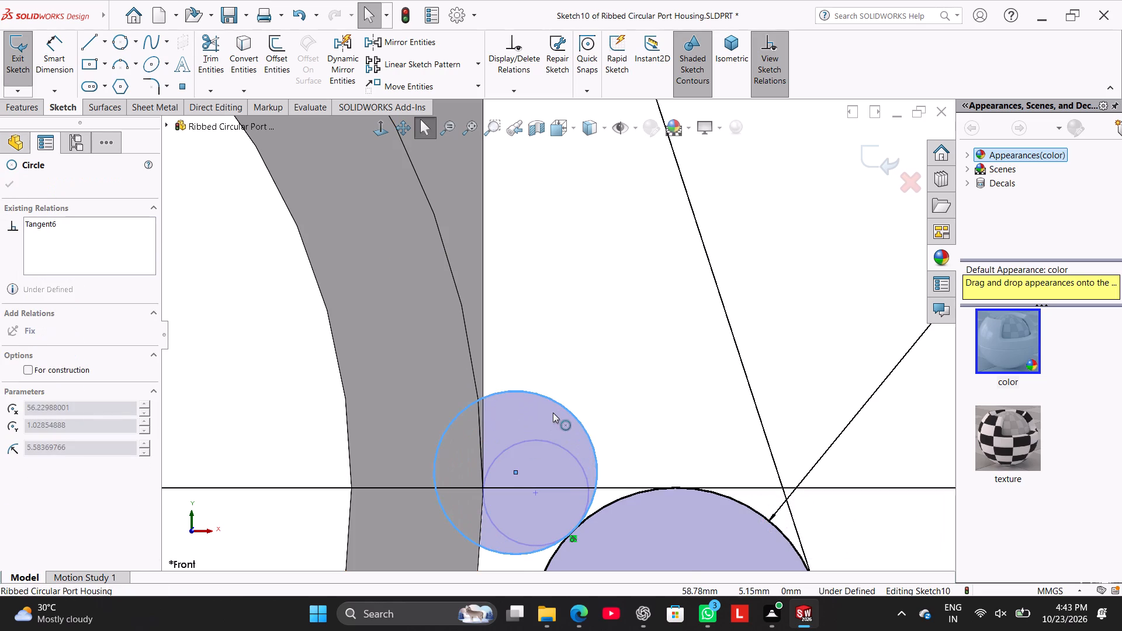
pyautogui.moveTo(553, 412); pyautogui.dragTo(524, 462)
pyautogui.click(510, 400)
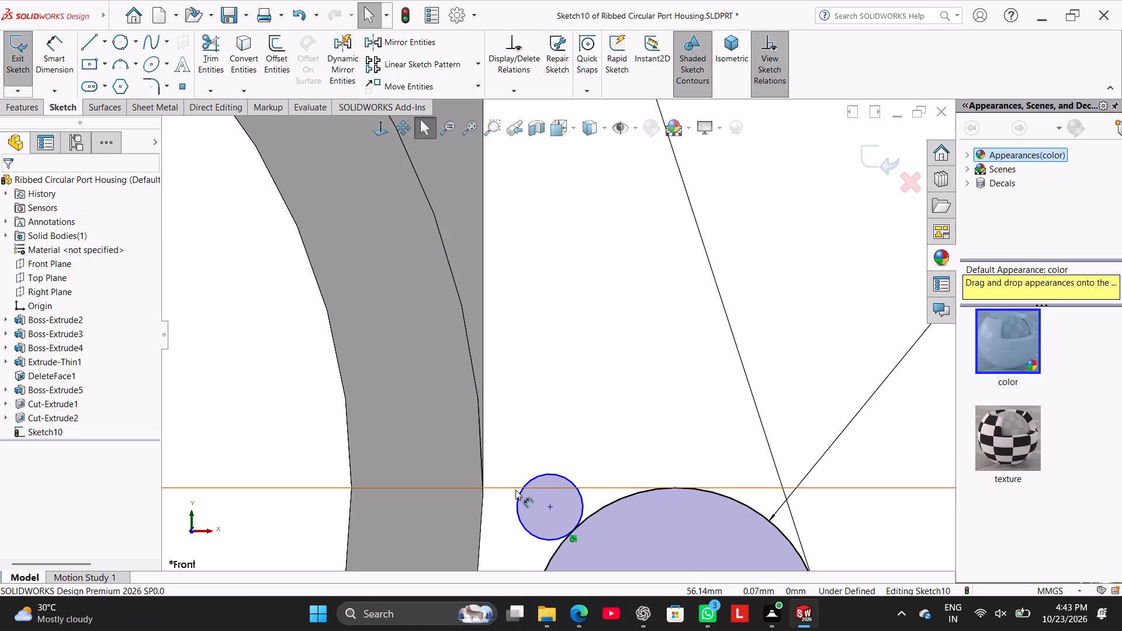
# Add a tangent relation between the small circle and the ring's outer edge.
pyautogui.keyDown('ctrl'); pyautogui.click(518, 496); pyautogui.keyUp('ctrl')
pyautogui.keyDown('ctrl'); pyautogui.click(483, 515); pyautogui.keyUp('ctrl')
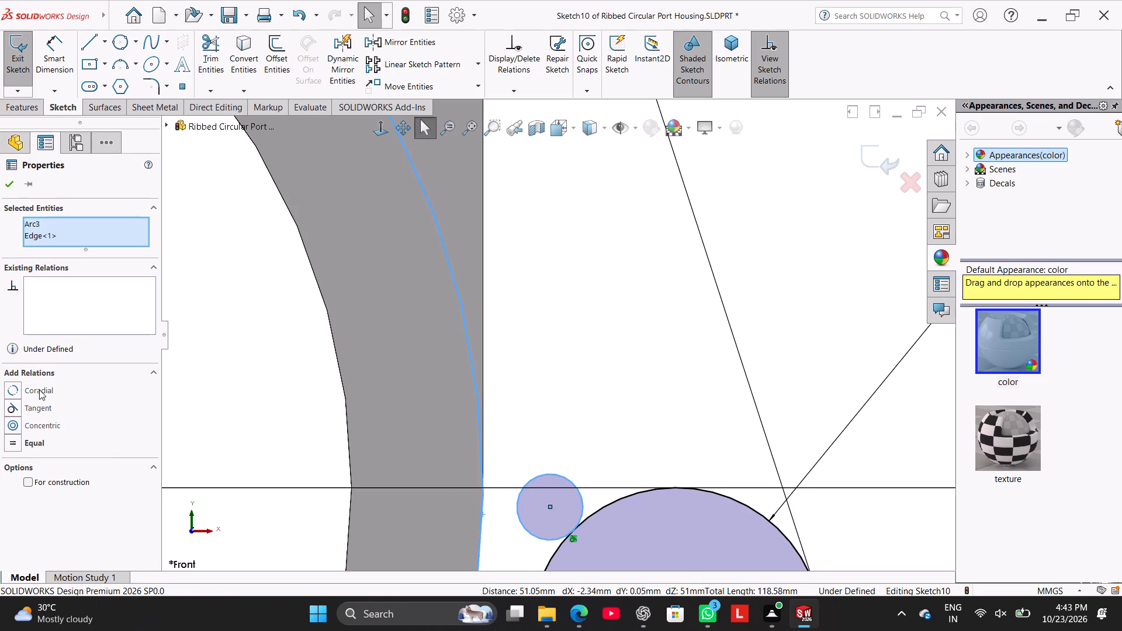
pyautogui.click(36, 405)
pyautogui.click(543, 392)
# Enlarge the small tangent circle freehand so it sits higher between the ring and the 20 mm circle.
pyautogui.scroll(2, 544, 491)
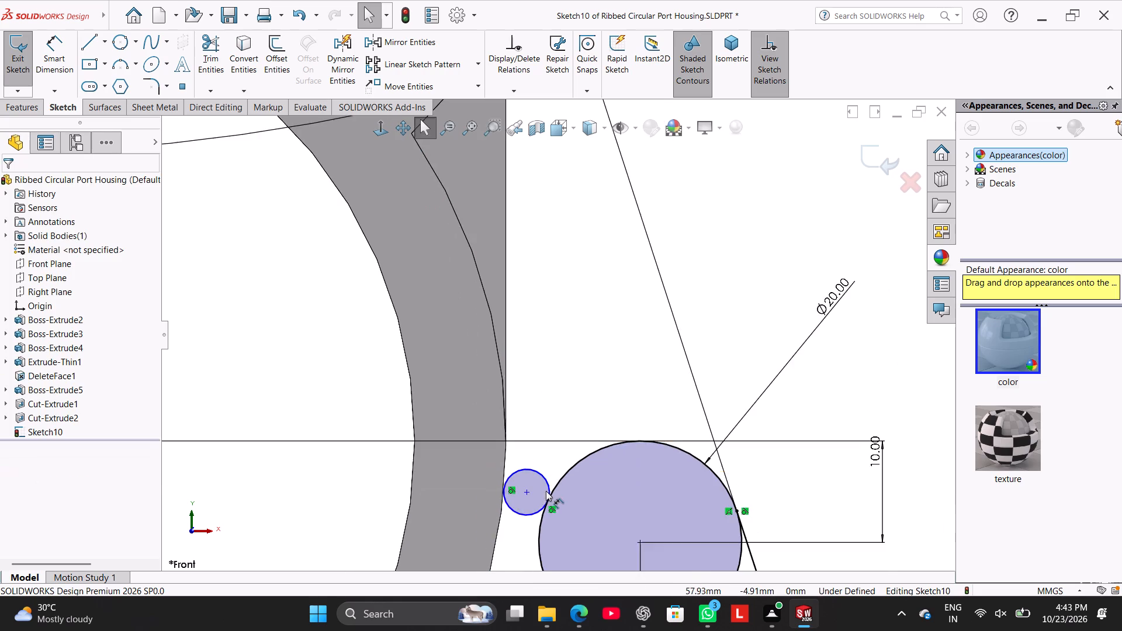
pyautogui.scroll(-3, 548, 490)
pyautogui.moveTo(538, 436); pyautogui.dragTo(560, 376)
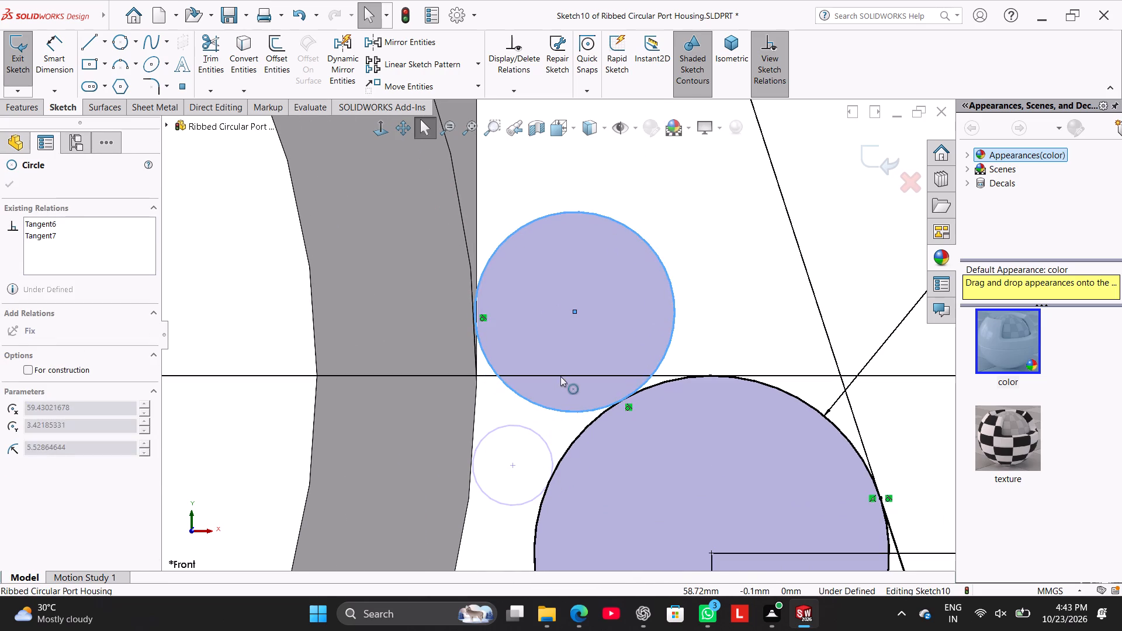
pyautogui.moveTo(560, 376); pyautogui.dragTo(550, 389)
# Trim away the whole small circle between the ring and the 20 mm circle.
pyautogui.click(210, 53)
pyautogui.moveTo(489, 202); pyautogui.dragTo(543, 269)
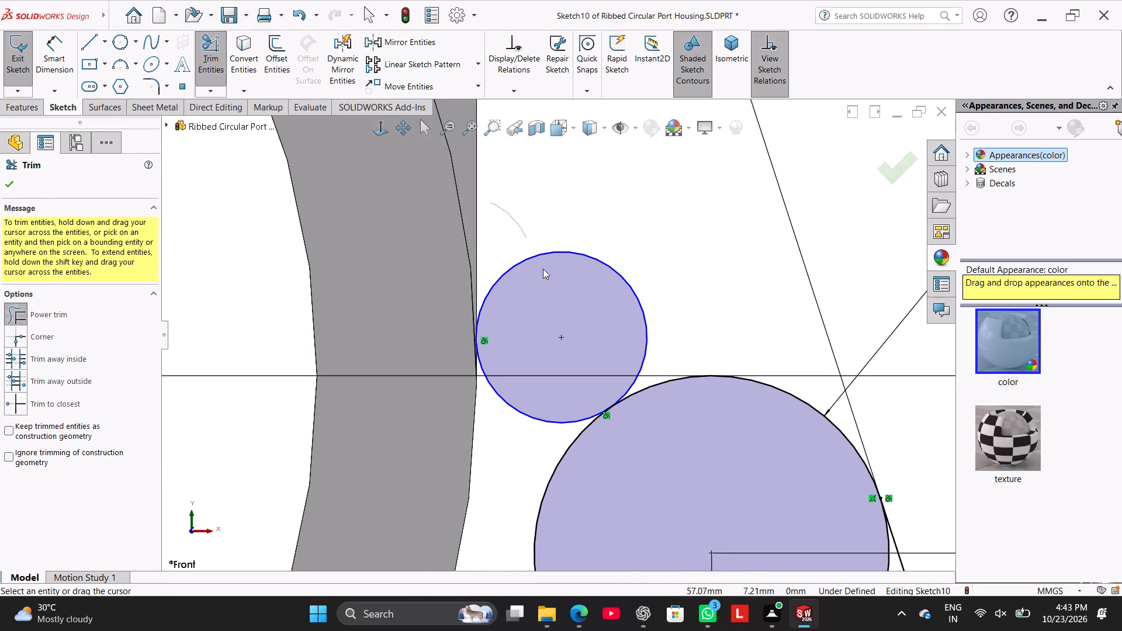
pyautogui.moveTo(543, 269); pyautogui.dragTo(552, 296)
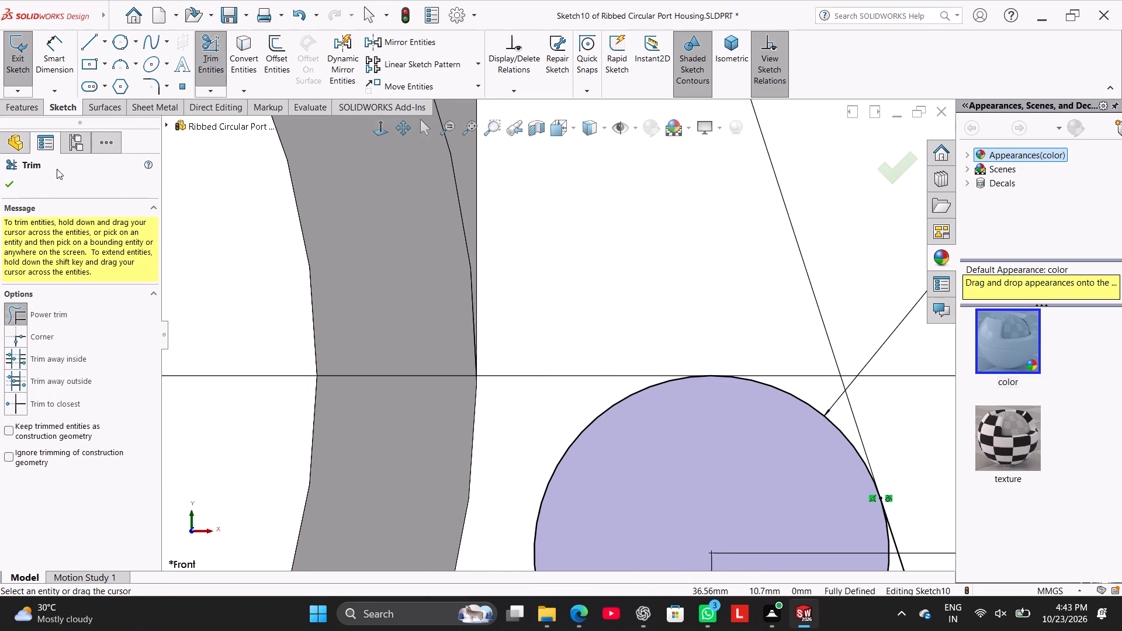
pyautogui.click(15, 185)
# Sketch a downward-bulging three-point arc from the 20 mm circle's upper edge to the ring's outer edge.
pyautogui.click(138, 43)
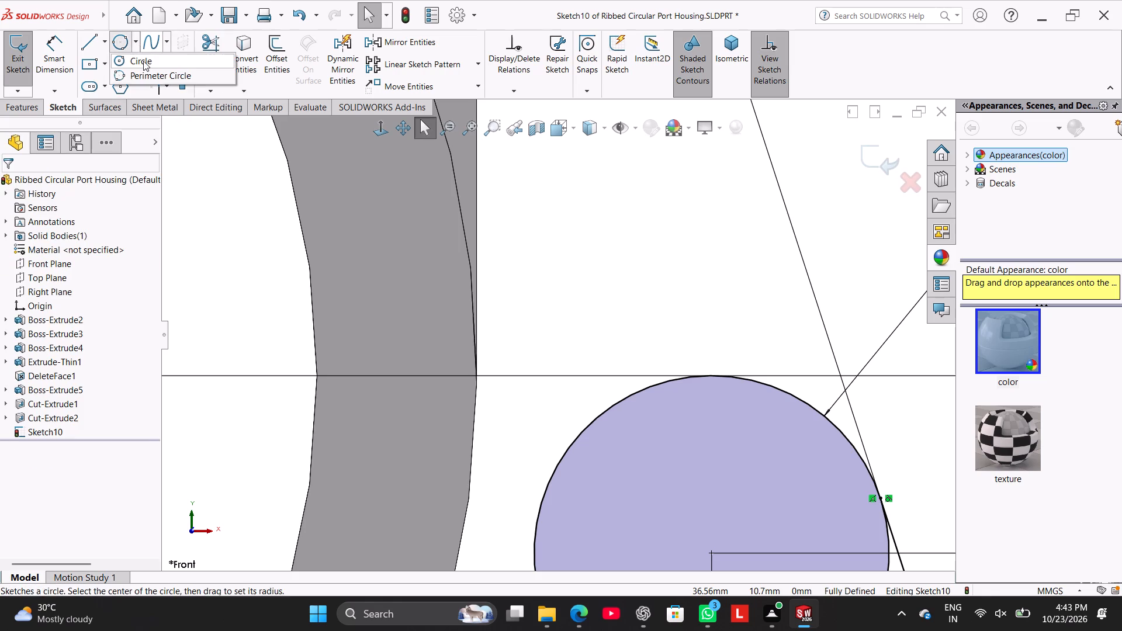
pyautogui.click(143, 61)
pyautogui.click(126, 64)
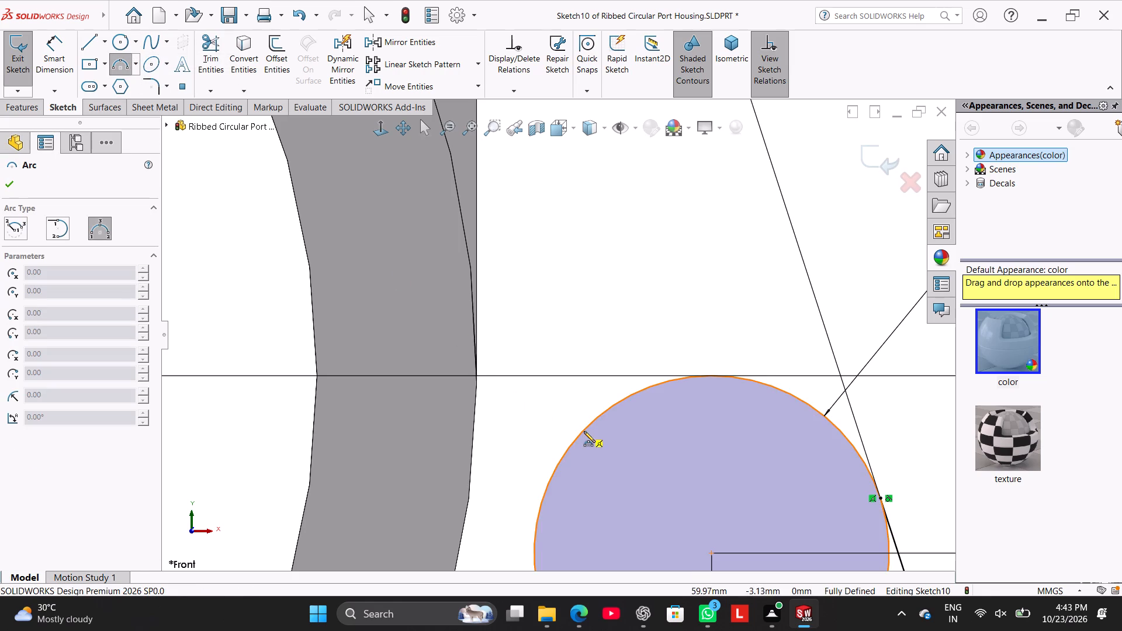
pyautogui.click(584, 431)
pyautogui.click(476, 402)
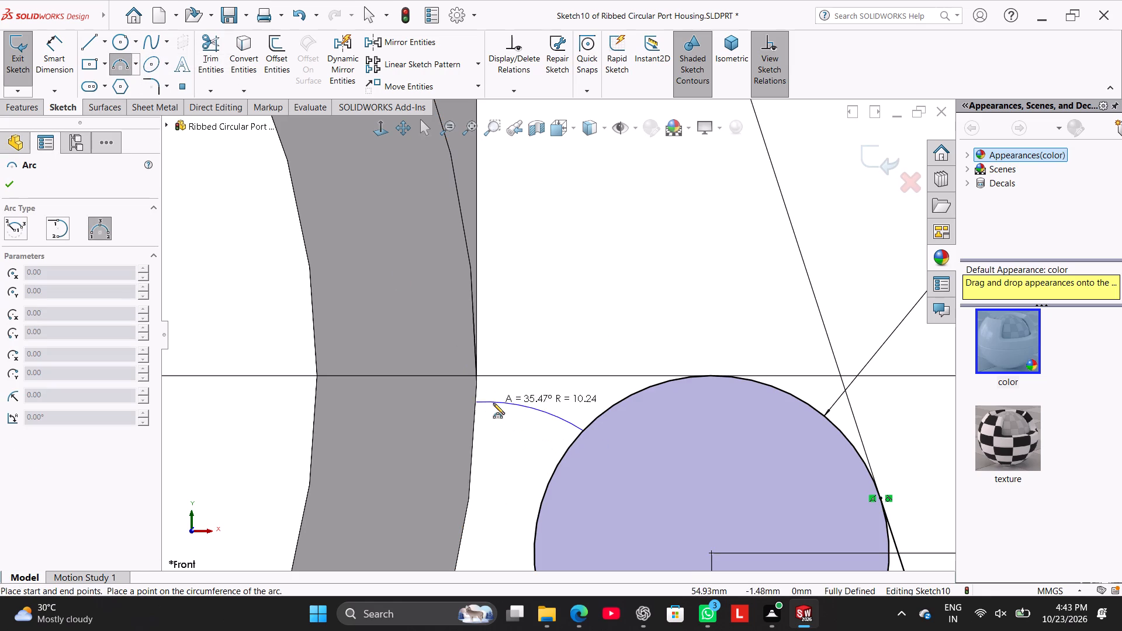
pyautogui.click(492, 417)
pyautogui.rightClick(515, 344)
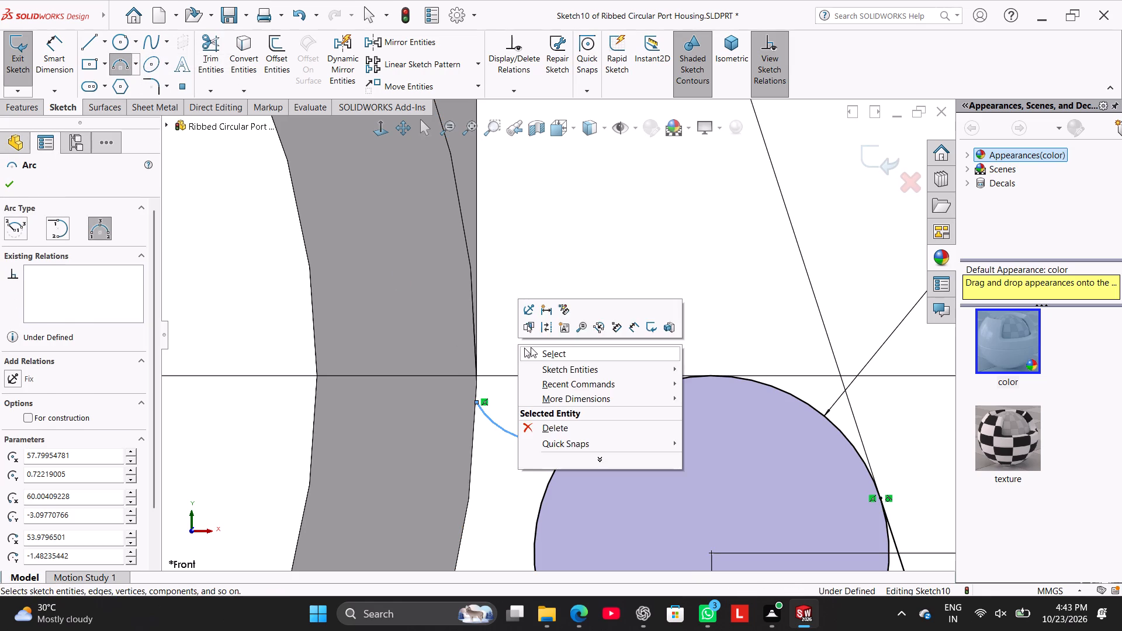
pyautogui.click(531, 347)
# Add a tangent relation between the new three-point arc and the 20 mm circle.
pyautogui.keyDown('ctrl'); pyautogui.click(569, 446); pyautogui.keyUp('ctrl')
pyautogui.keyDown('ctrl'); pyautogui.click(560, 442); pyautogui.keyUp('ctrl')
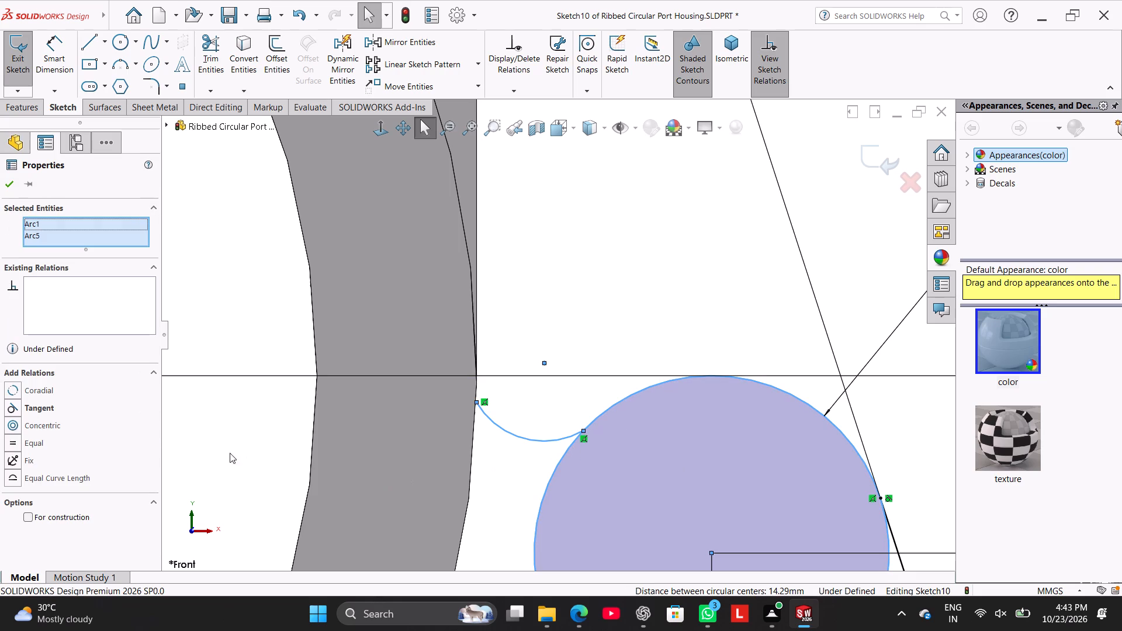
pyautogui.click(44, 413)
pyautogui.click(530, 280)
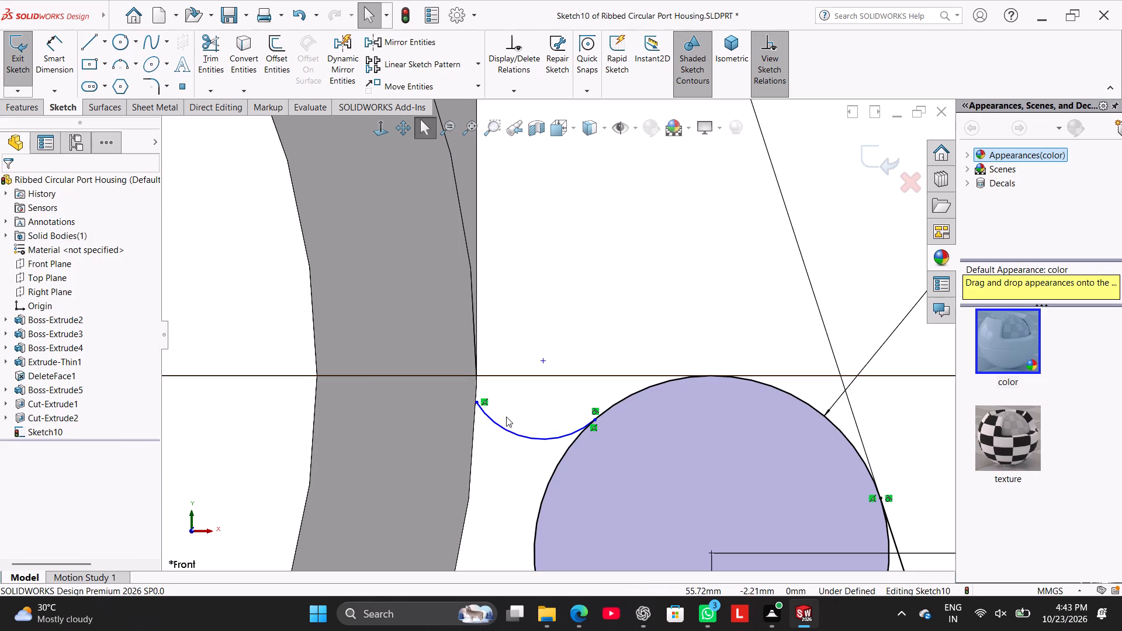
# Add a tangent relation between the three-point arc and the ring's outer edge.
pyautogui.keyDown('ctrl'); pyautogui.click(503, 427); pyautogui.keyUp('ctrl')
pyautogui.keyDown('ctrl'); pyautogui.click(475, 422); pyautogui.keyUp('ctrl')
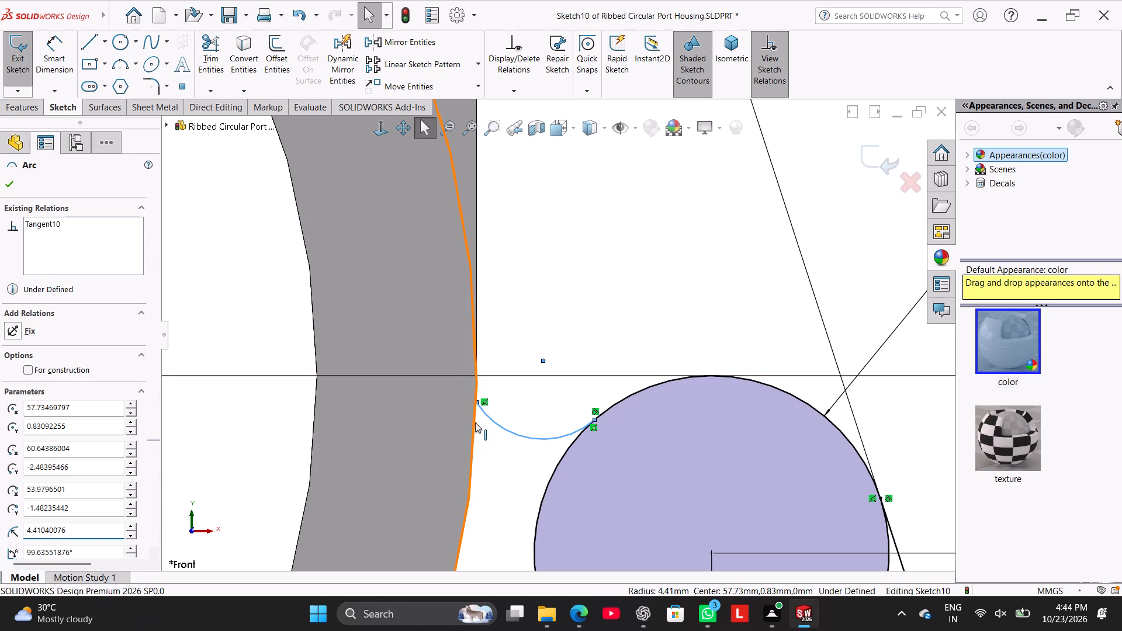
pyautogui.click(46, 405)
pyautogui.click(571, 234)
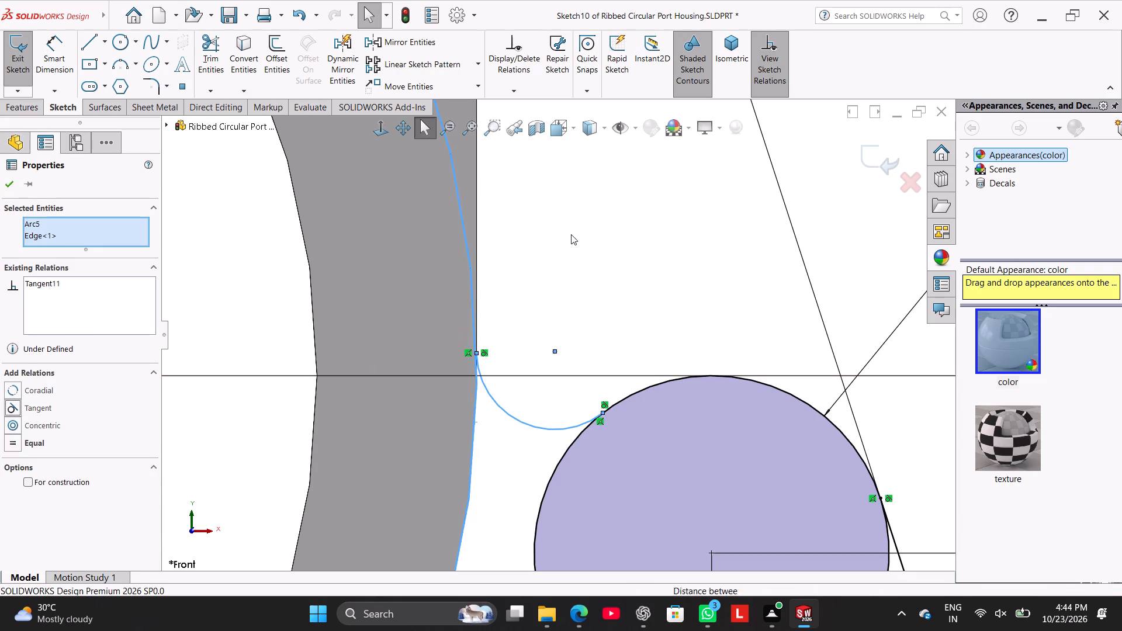
# Dimension the arc joining the ring and the 20 mm circle to a radius of 10 mm.
pyautogui.click(66, 47)
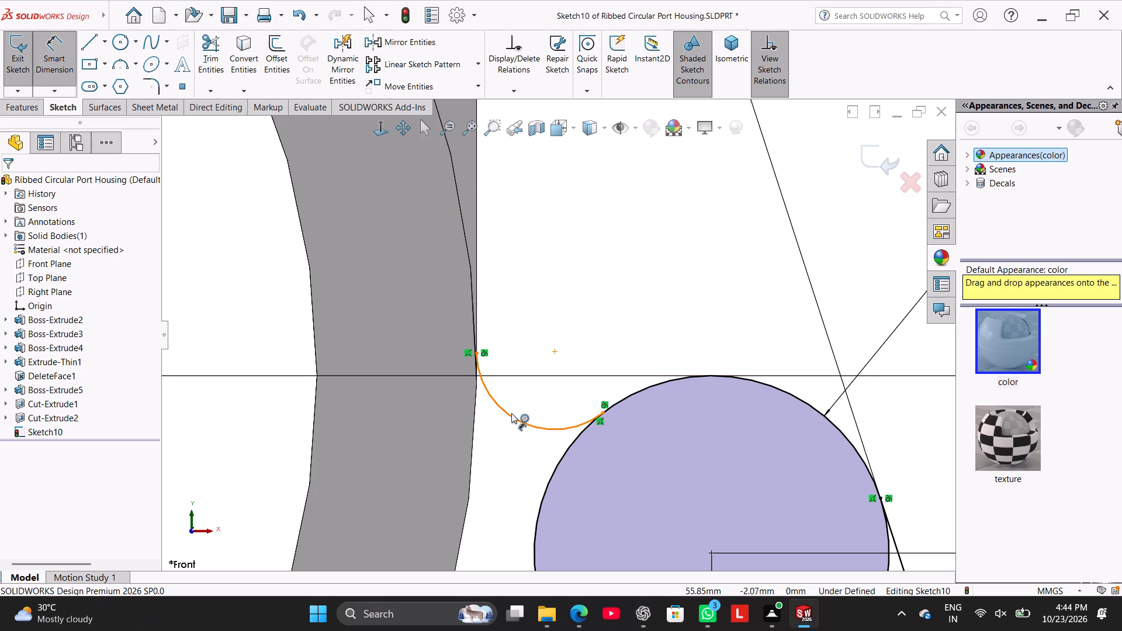
pyautogui.moveTo(511, 413); pyautogui.dragTo(510, 419)
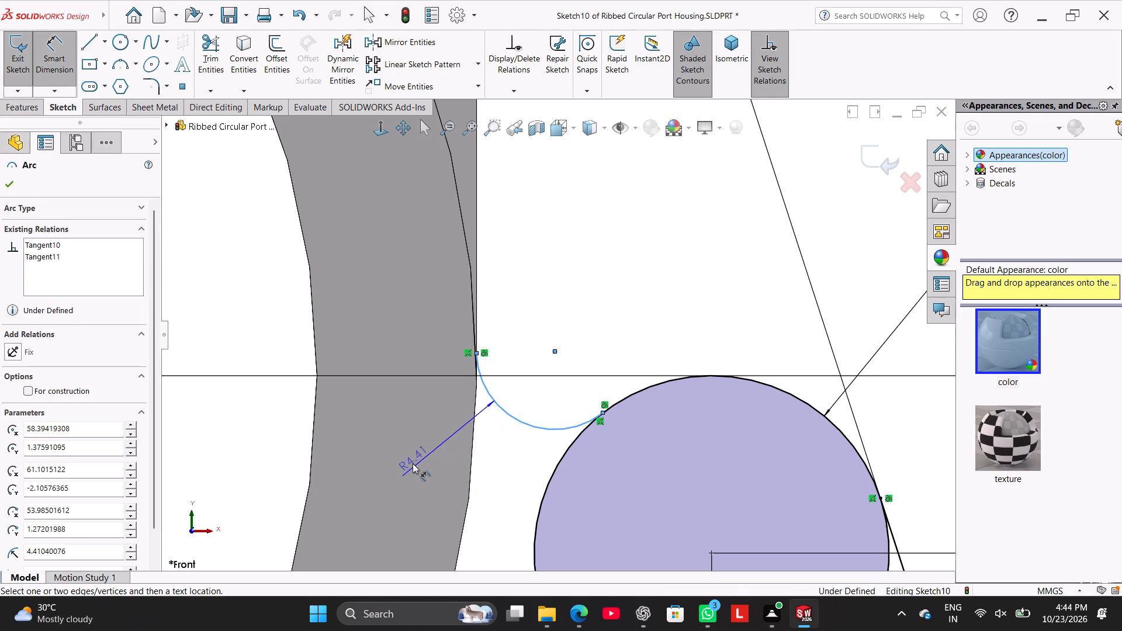
pyautogui.click(407, 460)
pyautogui.write('10')
pyautogui.press('Return')
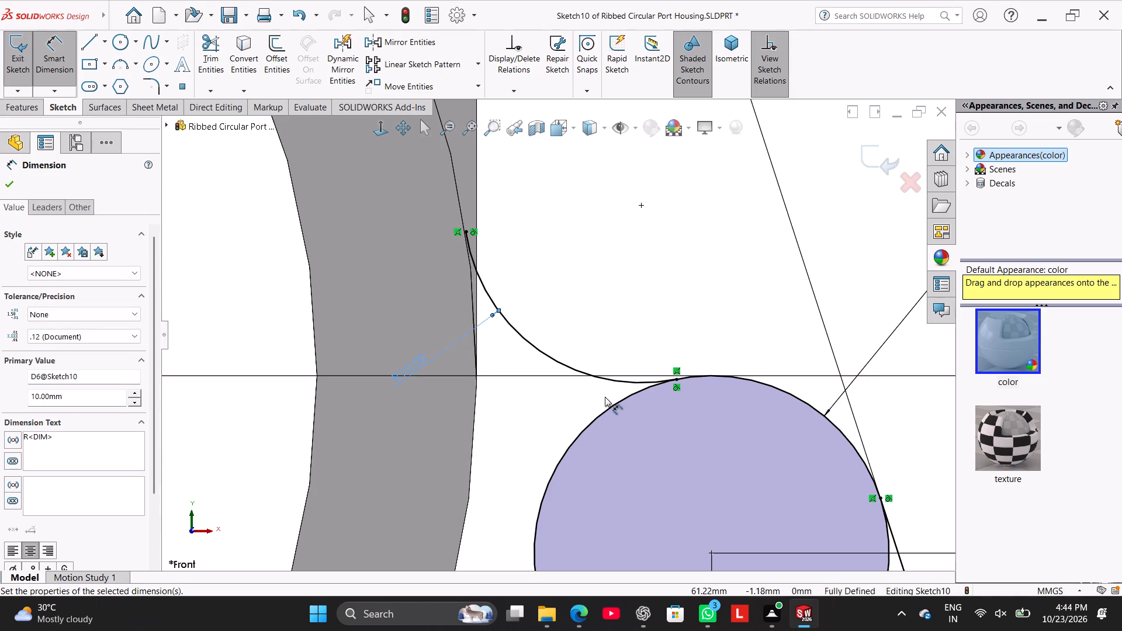
pyautogui.scroll(4, 598, 351)
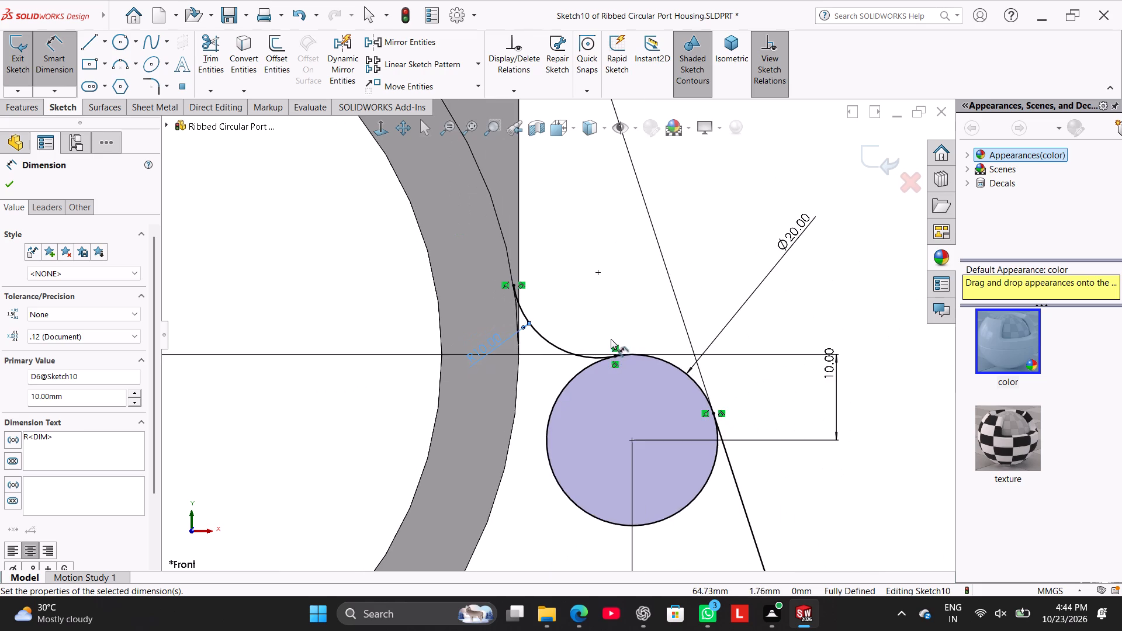
pyautogui.scroll(2, 611, 339)
pyautogui.rightClick(590, 296)
pyautogui.click(628, 331)
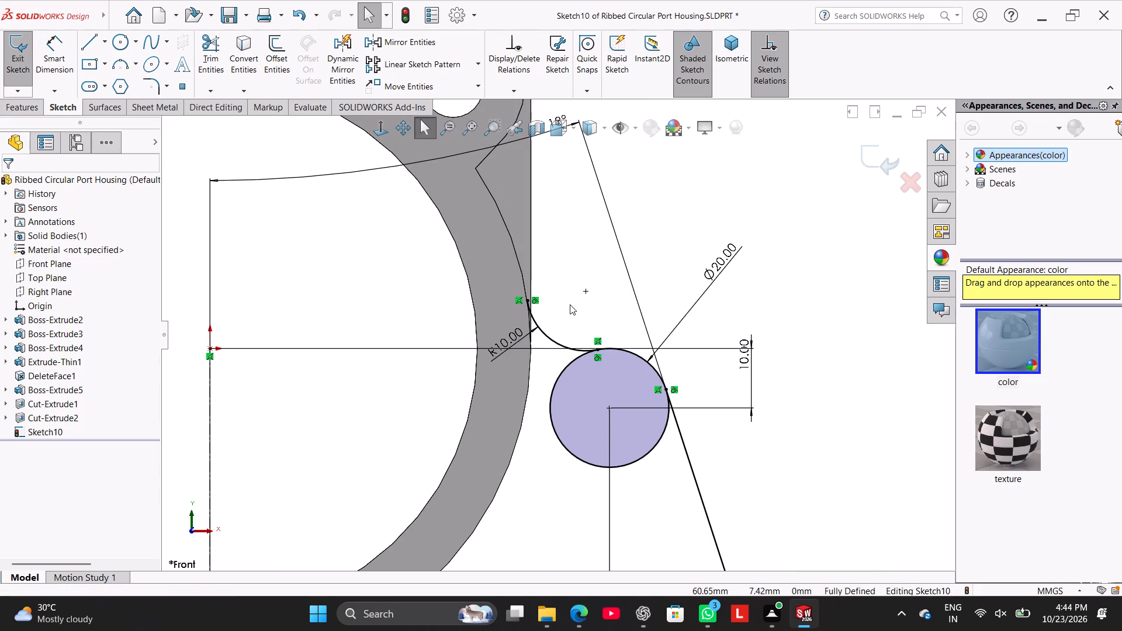
# Trim away the lower part of the 20 mm circle between its tangent points with the arc and the sloped line.
pyautogui.scroll(-2, 570, 304)
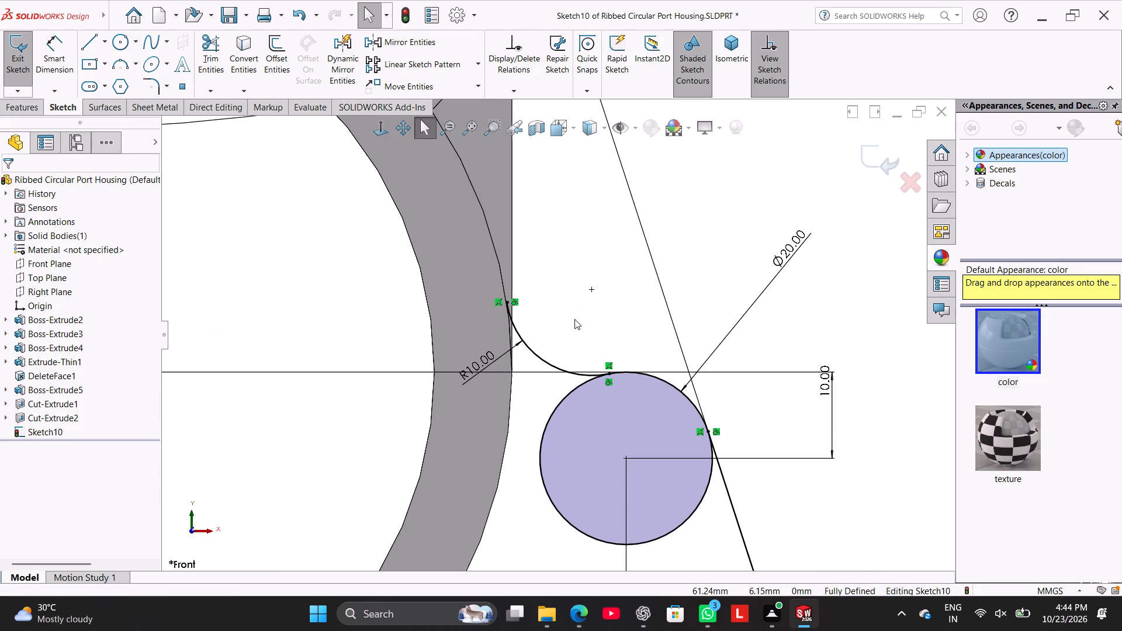
pyautogui.scroll(6, 574, 319)
pyautogui.scroll(-4, 552, 339)
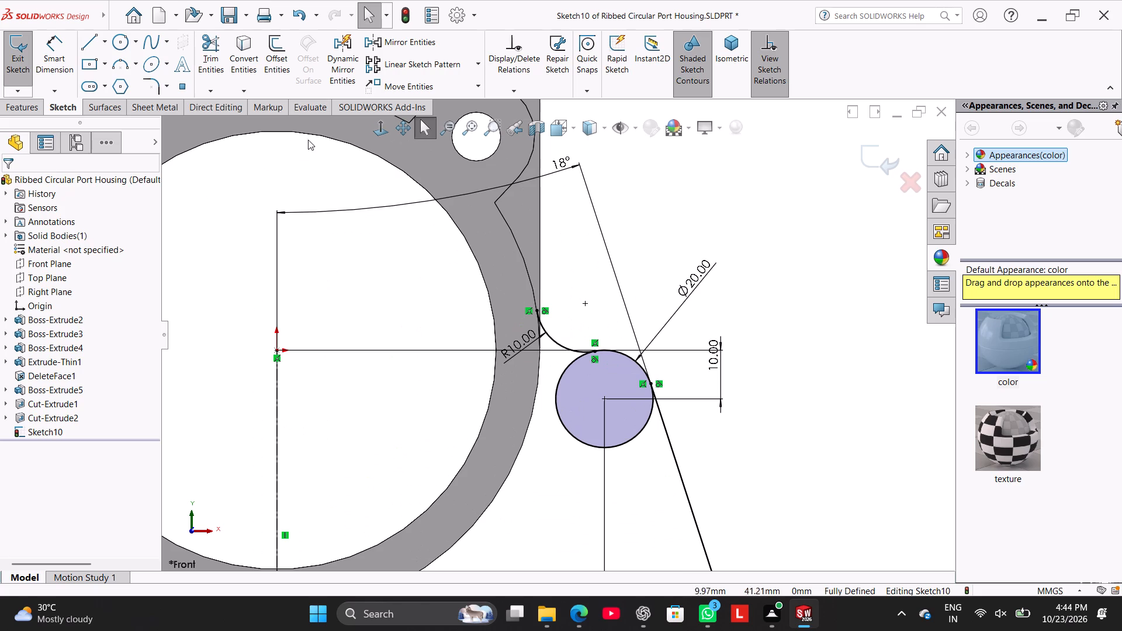
pyautogui.click(214, 61)
pyautogui.moveTo(644, 494); pyautogui.dragTo(614, 431)
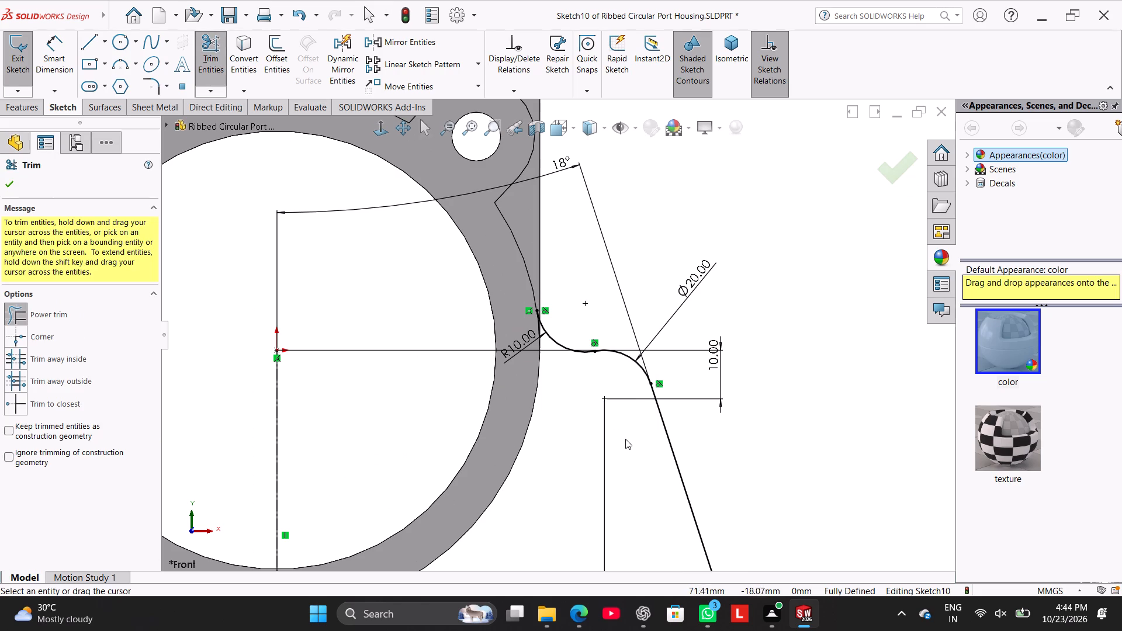
pyautogui.scroll(4, 626, 439)
pyautogui.scroll(-2, 626, 439)
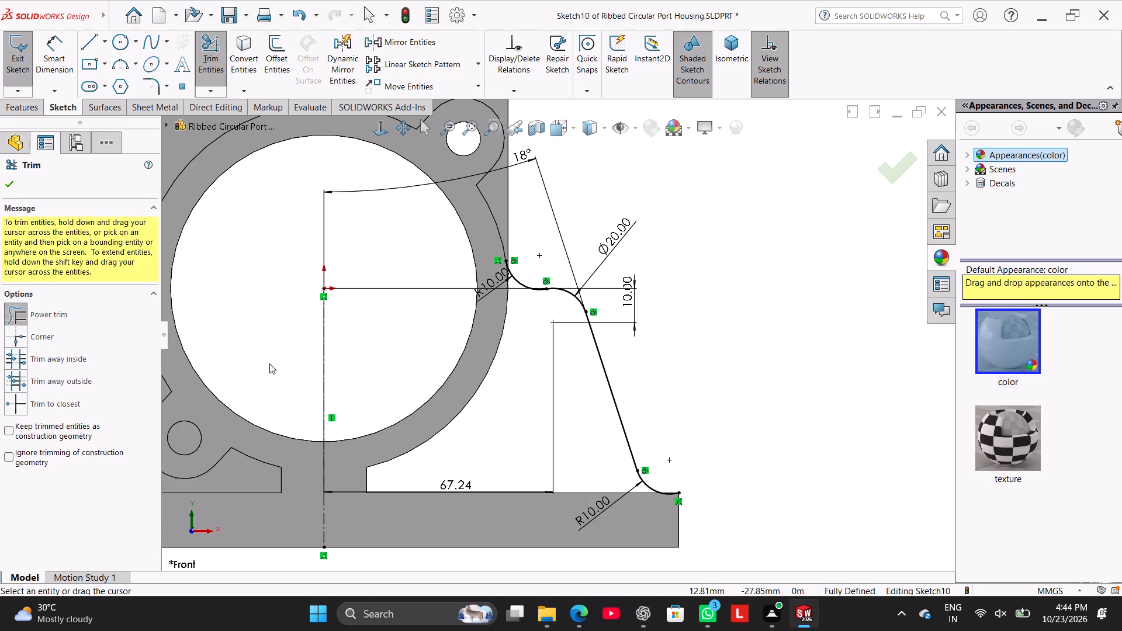
pyautogui.click(11, 185)
# Create a rib from the side profile, 25 mm thick on both sides, with the material side flipped toward the housing.
pyautogui.click(35, 102)
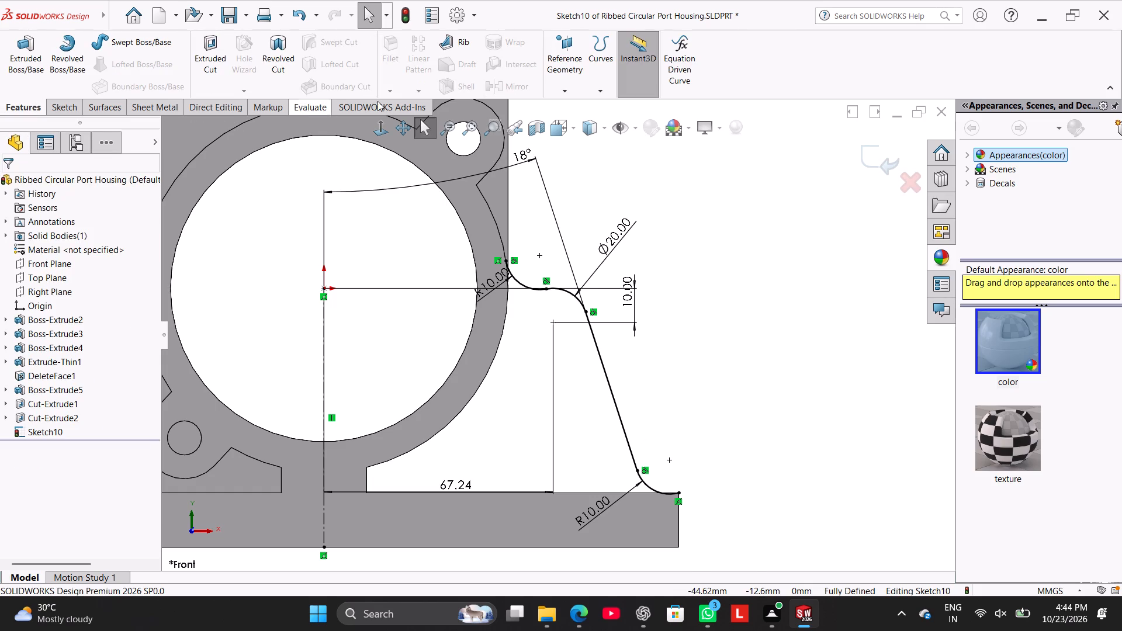
pyautogui.click(459, 44)
pyautogui.moveTo(744, 323); pyautogui.dragTo(732, 366, button='middle')
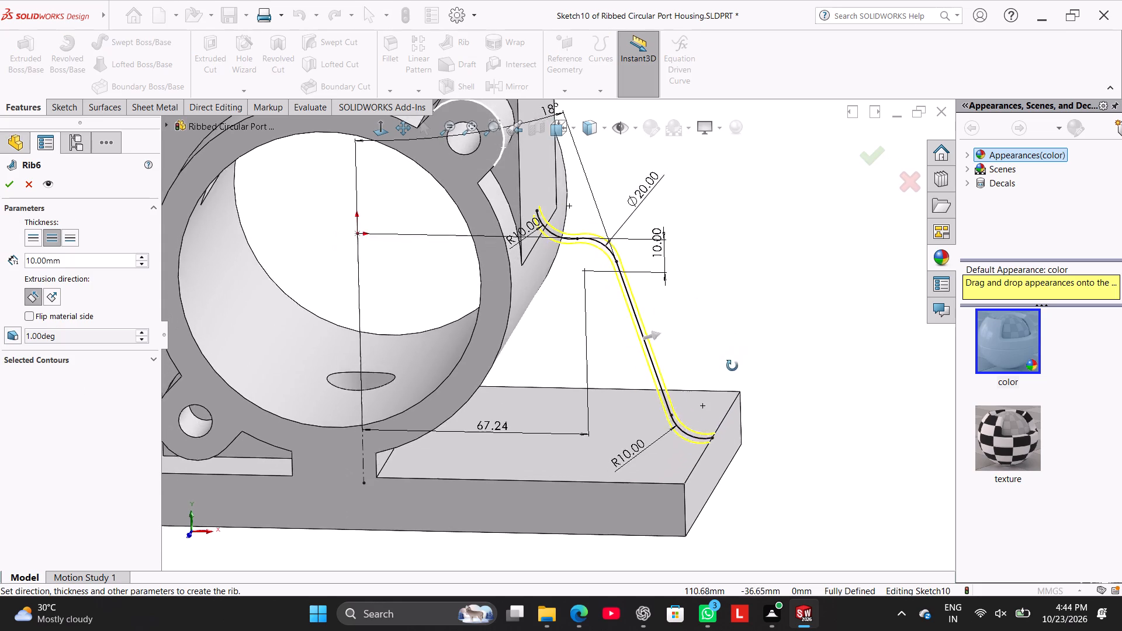
pyautogui.moveTo(732, 366); pyautogui.dragTo(723, 386, button='middle')
pyautogui.click(49, 321)
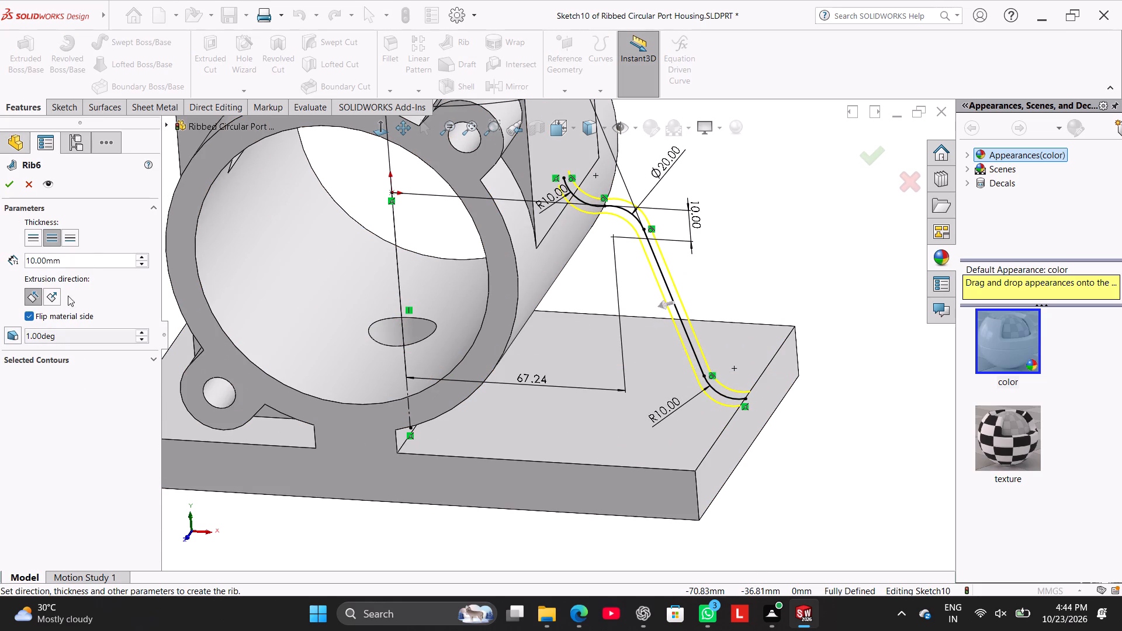
pyautogui.doubleClick(89, 255)
pyautogui.write('25')
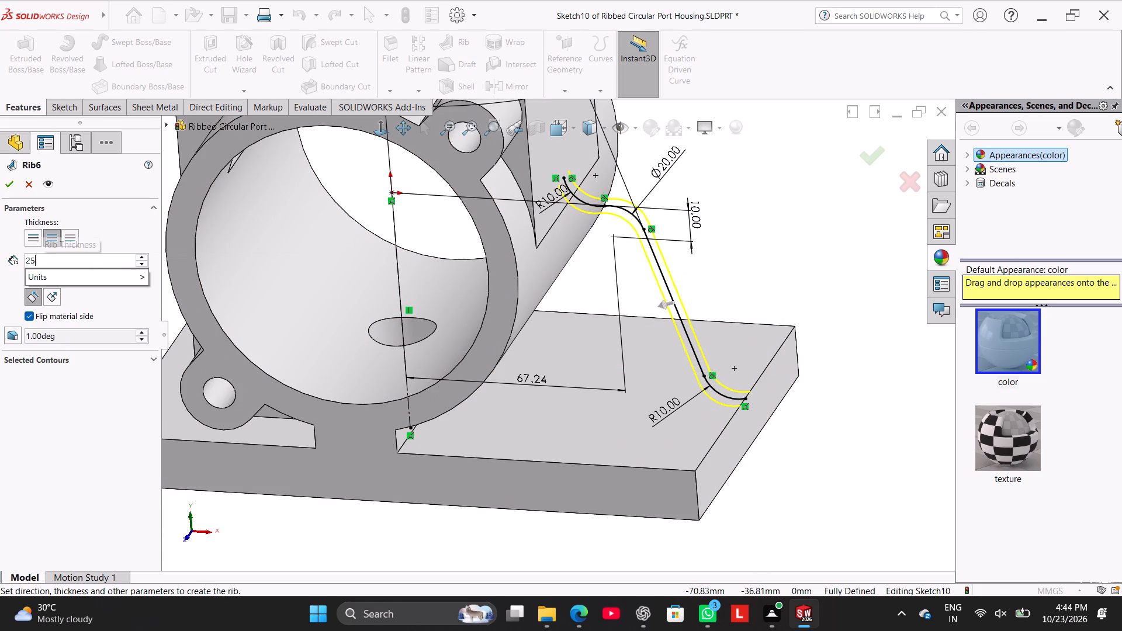
pyautogui.press('Return')
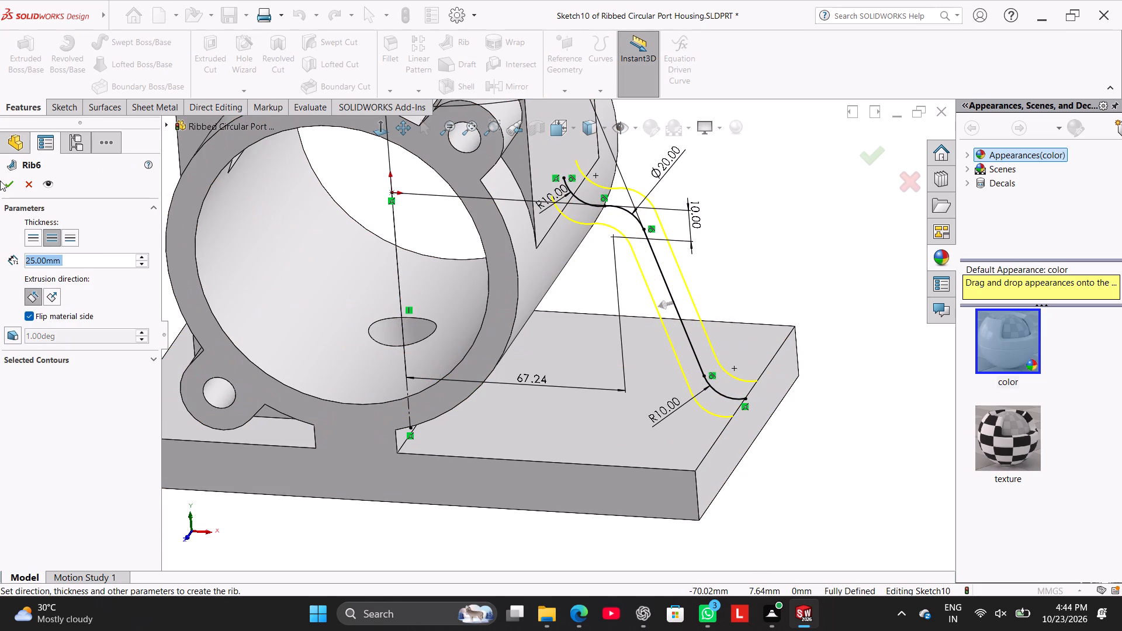
pyautogui.click(10, 179)
pyautogui.click(780, 173)
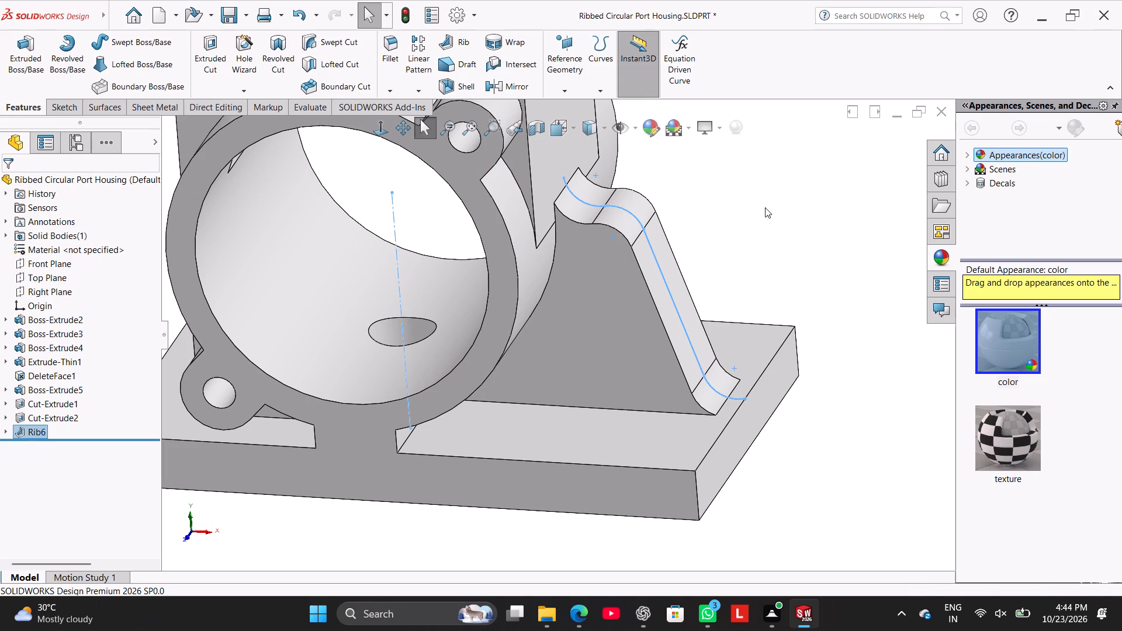
# Inspect the new side rib from several directions, ending in an isometric view.
pyautogui.moveTo(753, 247); pyautogui.dragTo(808, 210, button='middle')
pyautogui.scroll(1, 648, 269)
pyautogui.moveTo(648, 269); pyautogui.dragTo(506, 295, button='middle')
pyautogui.moveTo(259, 362); pyautogui.dragTo(543, 273, button='right')
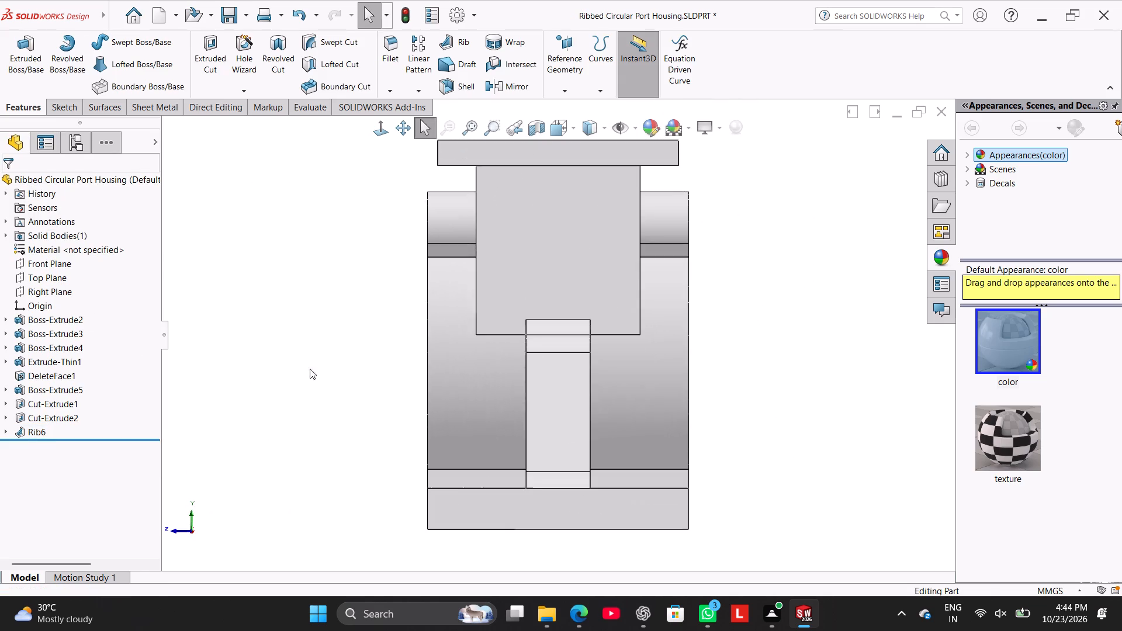
pyautogui.moveTo(310, 370); pyautogui.dragTo(577, 313, button='right')
pyautogui.moveTo(274, 420); pyautogui.dragTo(393, 285, button='right')
pyautogui.click(283, 356)
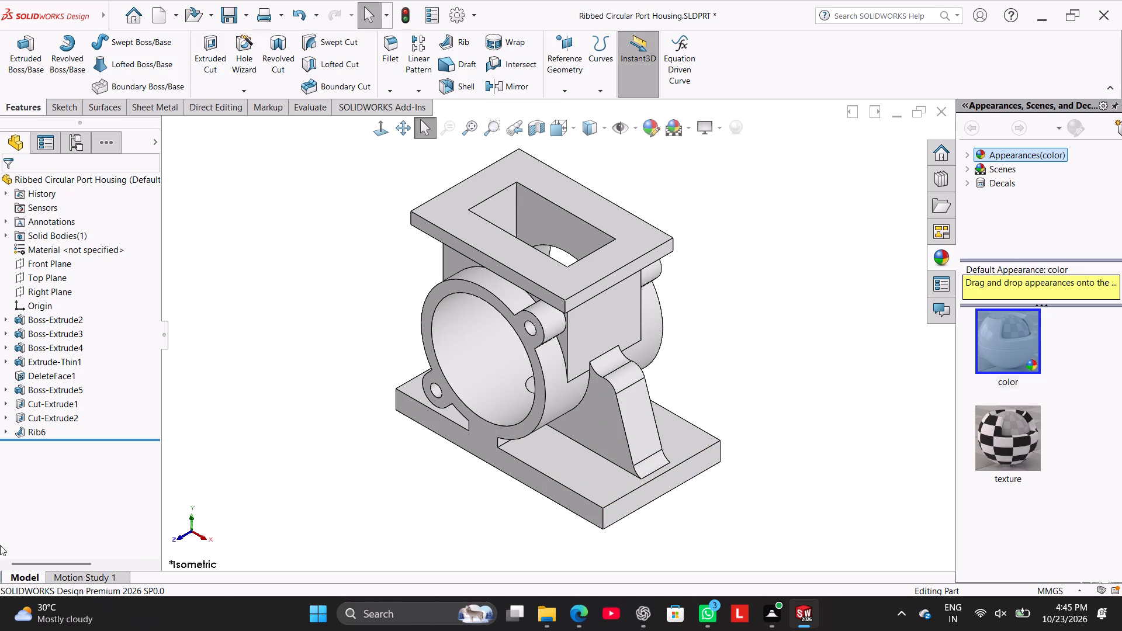
# Reopen the side rib's sketch to review its profile against the housing, then exit back to the isometric view.
pyautogui.click(35, 436)
pyautogui.click(64, 403)
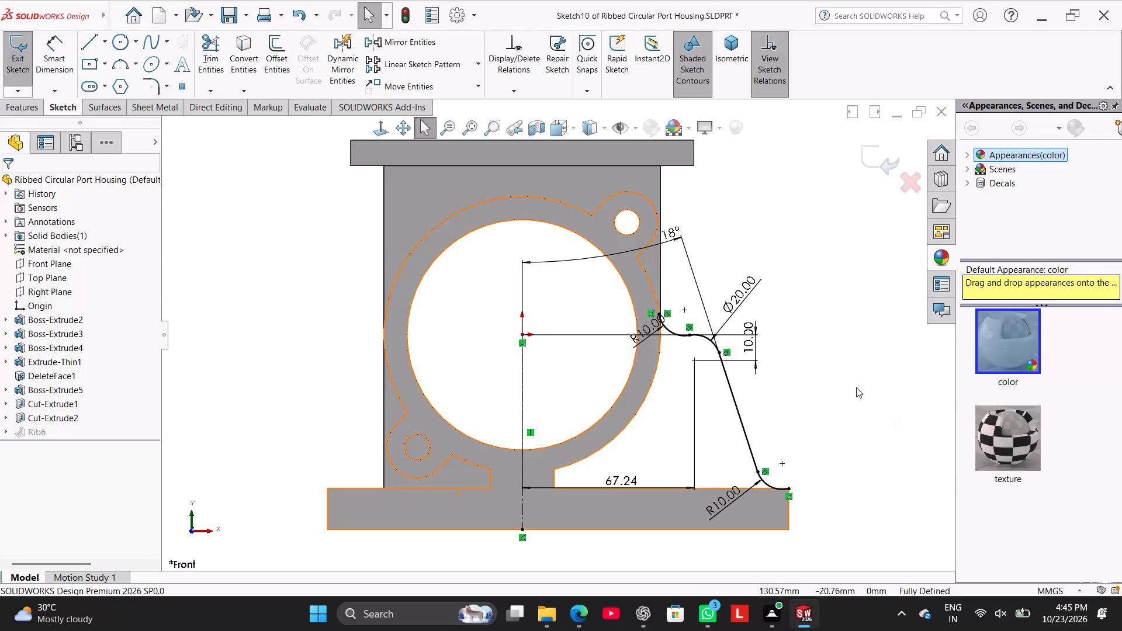
pyautogui.click(860, 392)
pyautogui.moveTo(863, 392); pyautogui.dragTo(827, 434, button='middle')
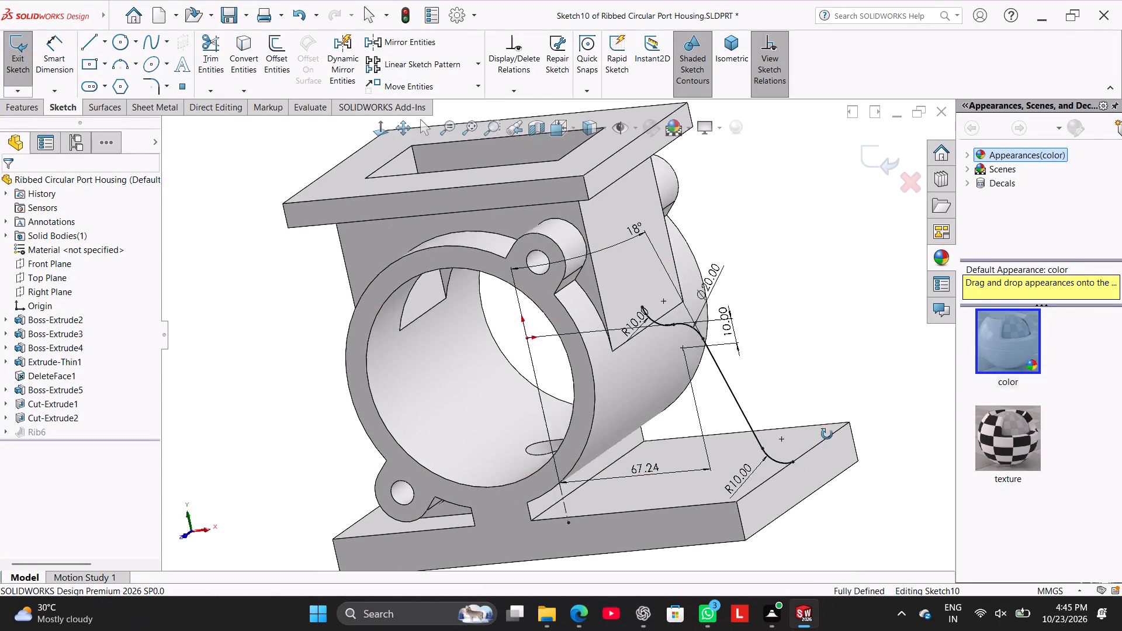
pyautogui.moveTo(827, 434); pyautogui.dragTo(880, 438, button='middle')
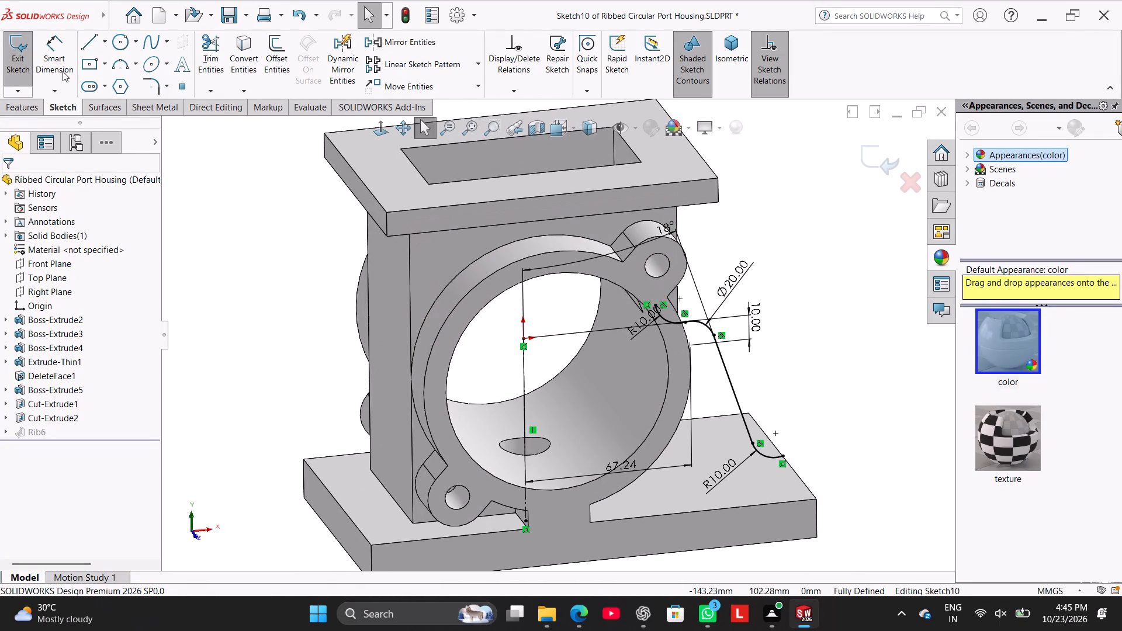
pyautogui.click(20, 50)
pyautogui.moveTo(240, 320); pyautogui.dragTo(337, 256, button='right')
pyautogui.click(311, 362)
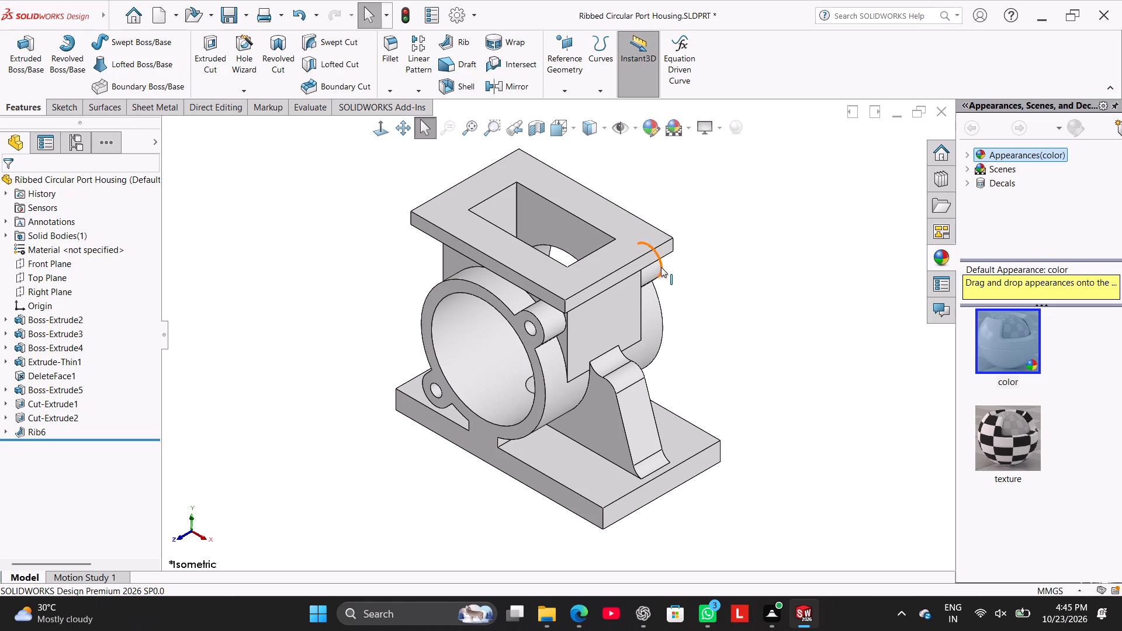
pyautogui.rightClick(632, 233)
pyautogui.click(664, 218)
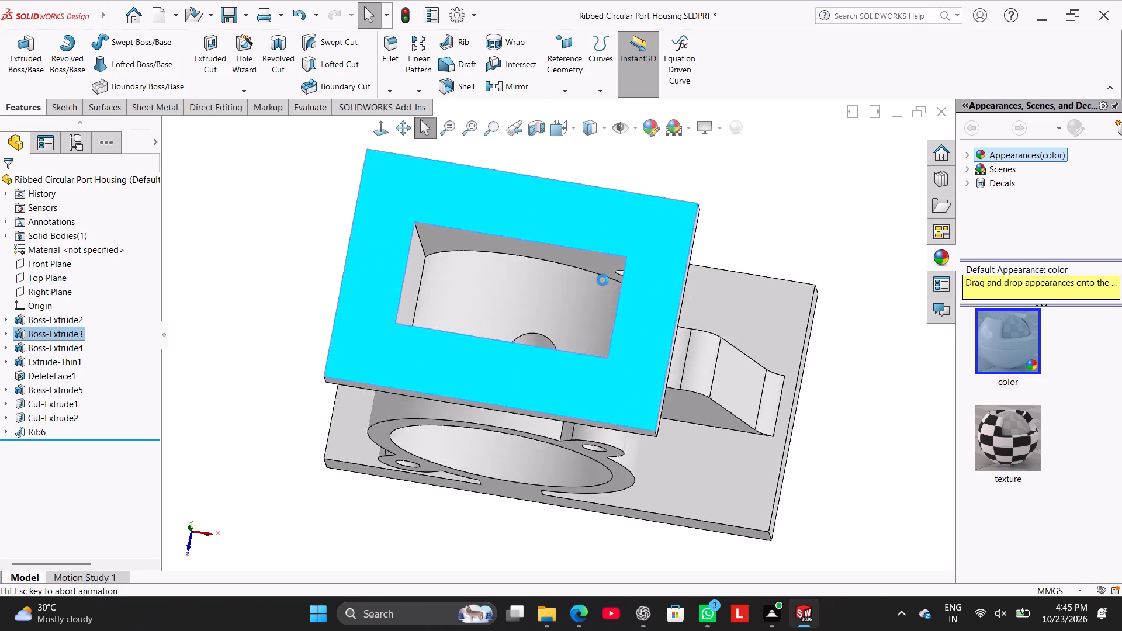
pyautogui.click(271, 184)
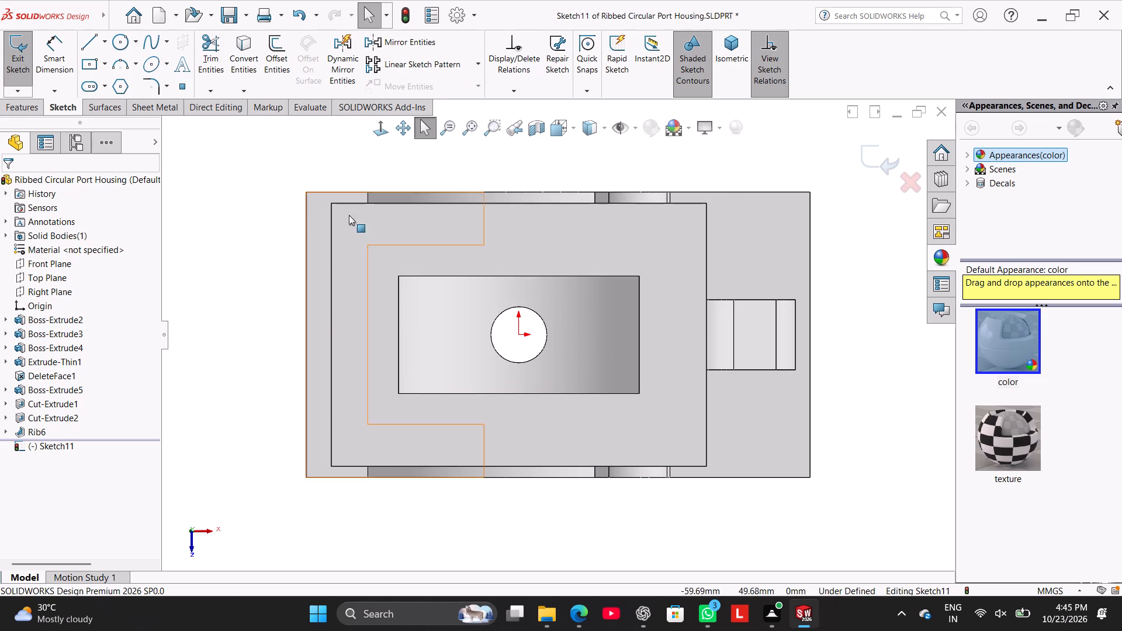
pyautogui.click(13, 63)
# Apply a 10 mm constant-size fillet to the four vertical corner edges of the top flange and the four of the base plate.
pyautogui.click(383, 59)
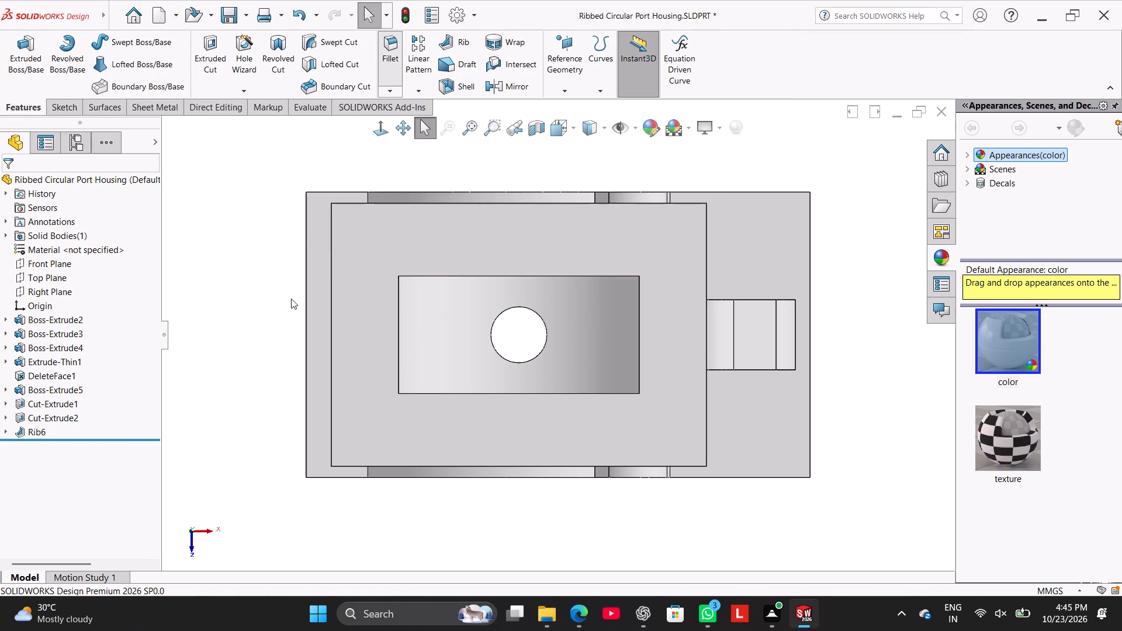
pyautogui.moveTo(294, 329); pyautogui.dragTo(400, 230, button='right')
pyautogui.moveTo(267, 323); pyautogui.dragTo(338, 188, button='right')
pyautogui.moveTo(243, 314); pyautogui.dragTo(316, 181, button='right')
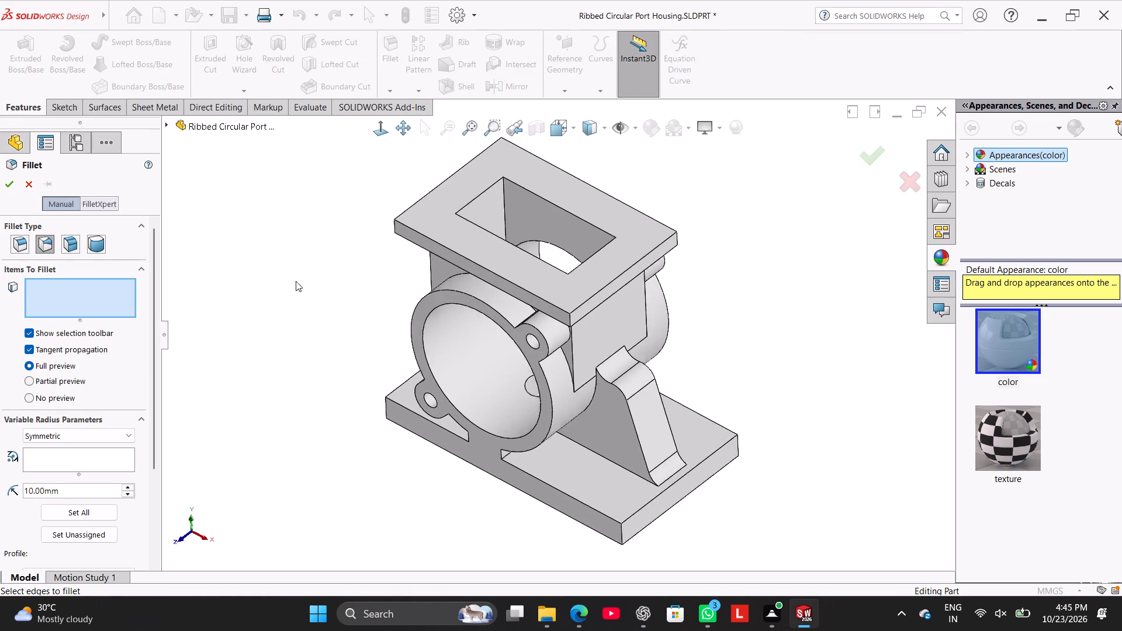
pyautogui.click(565, 306)
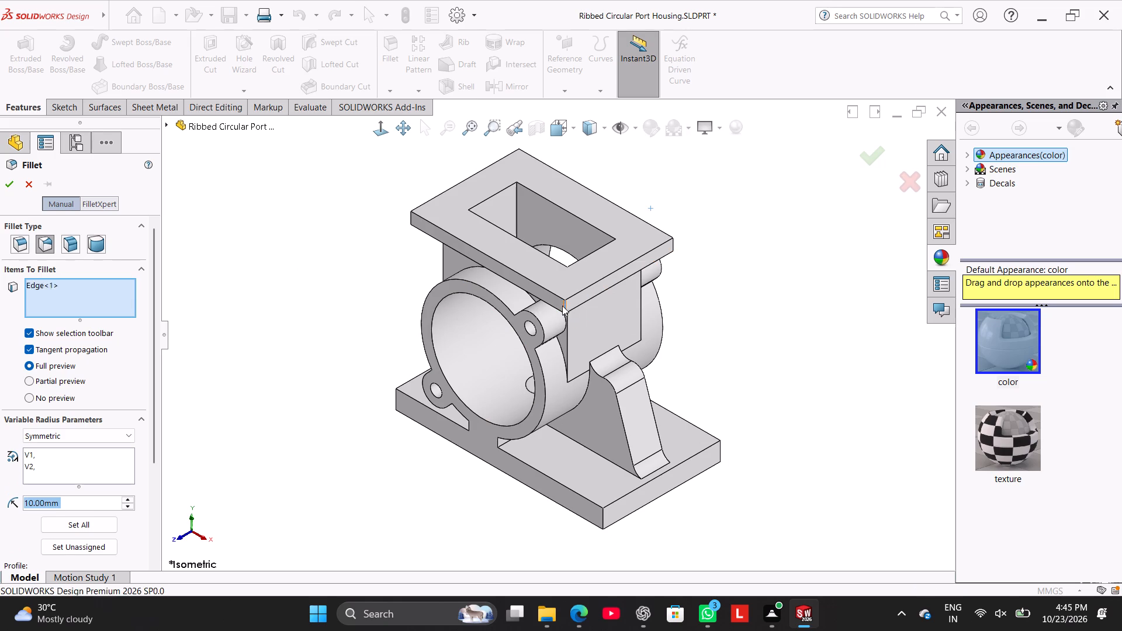
pyautogui.click(605, 271)
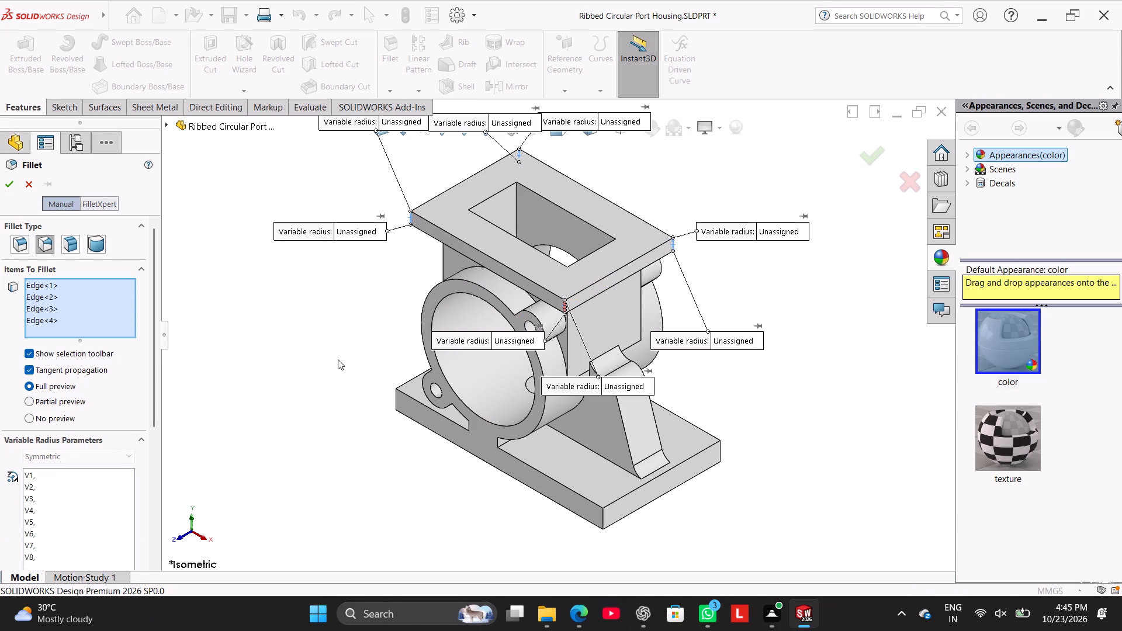
pyautogui.scroll(1, 342, 362)
pyautogui.click(22, 241)
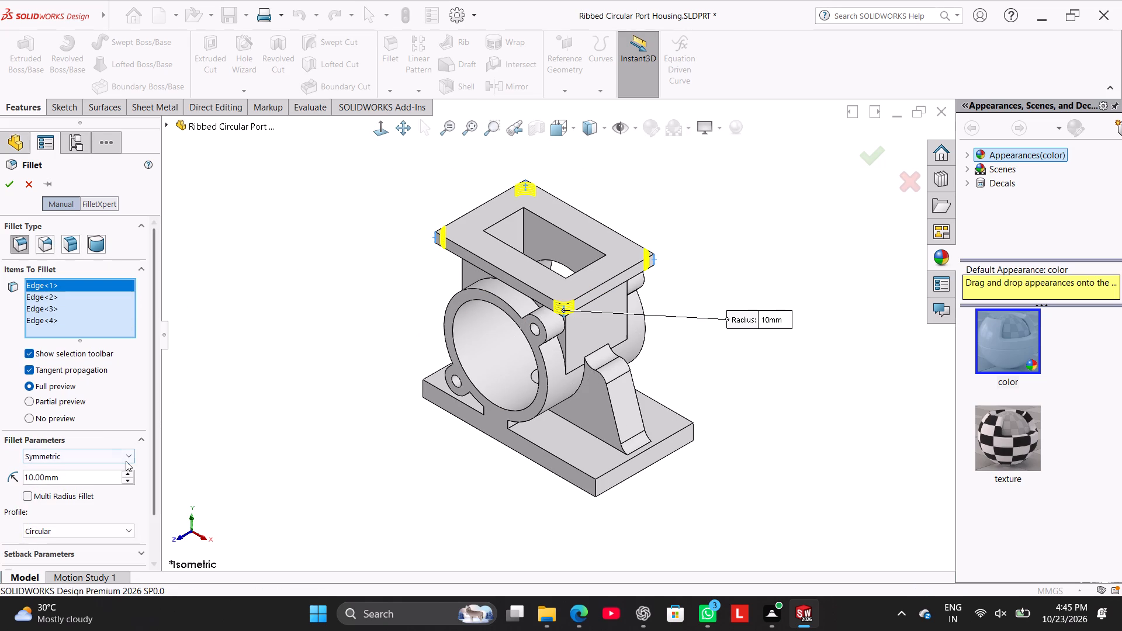
pyautogui.doubleClick(117, 473)
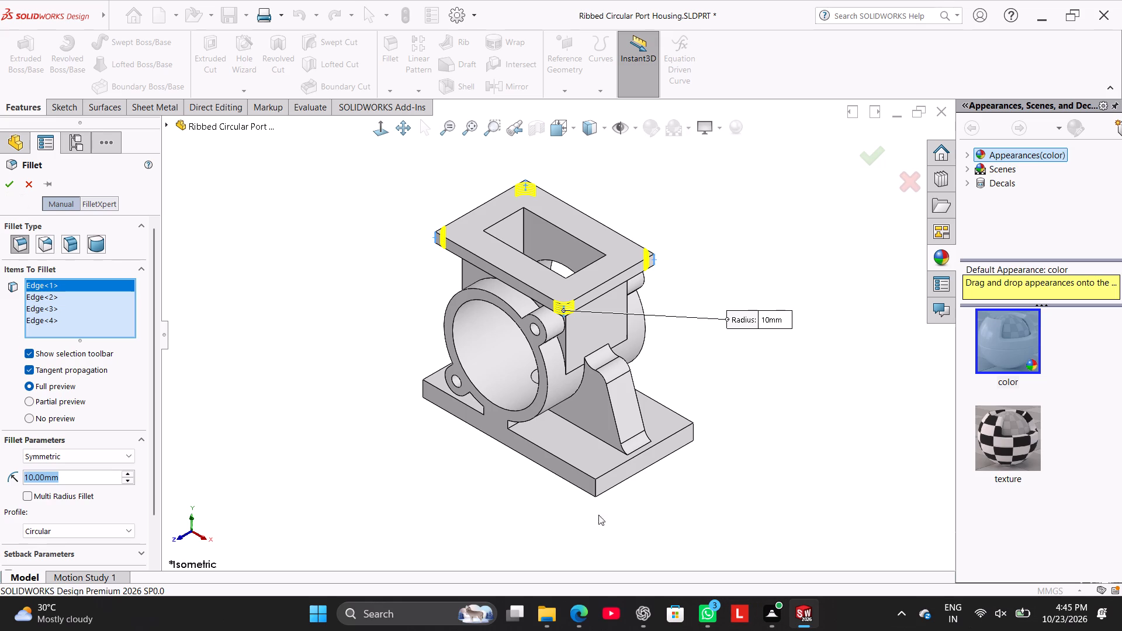
pyautogui.click(595, 486)
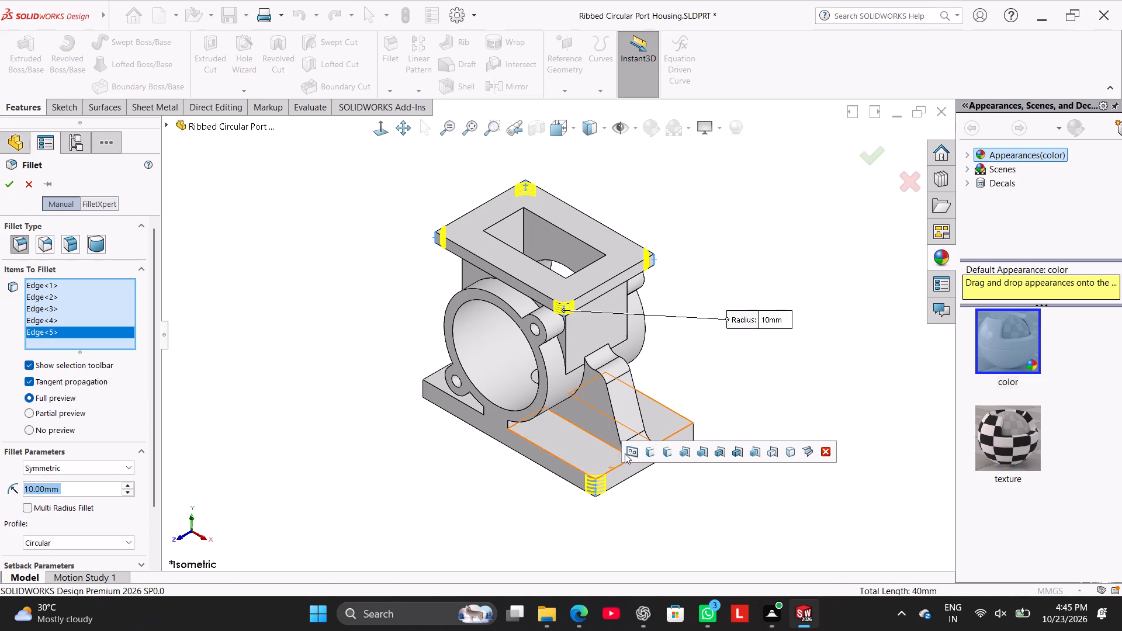
pyautogui.click(648, 449)
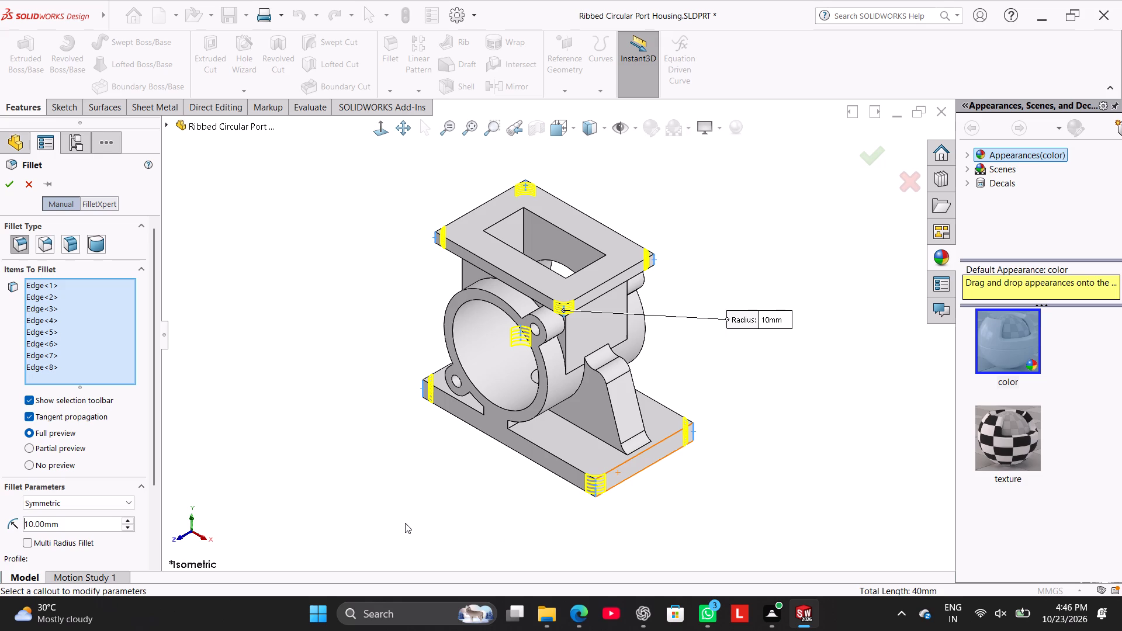
pyautogui.click(13, 176)
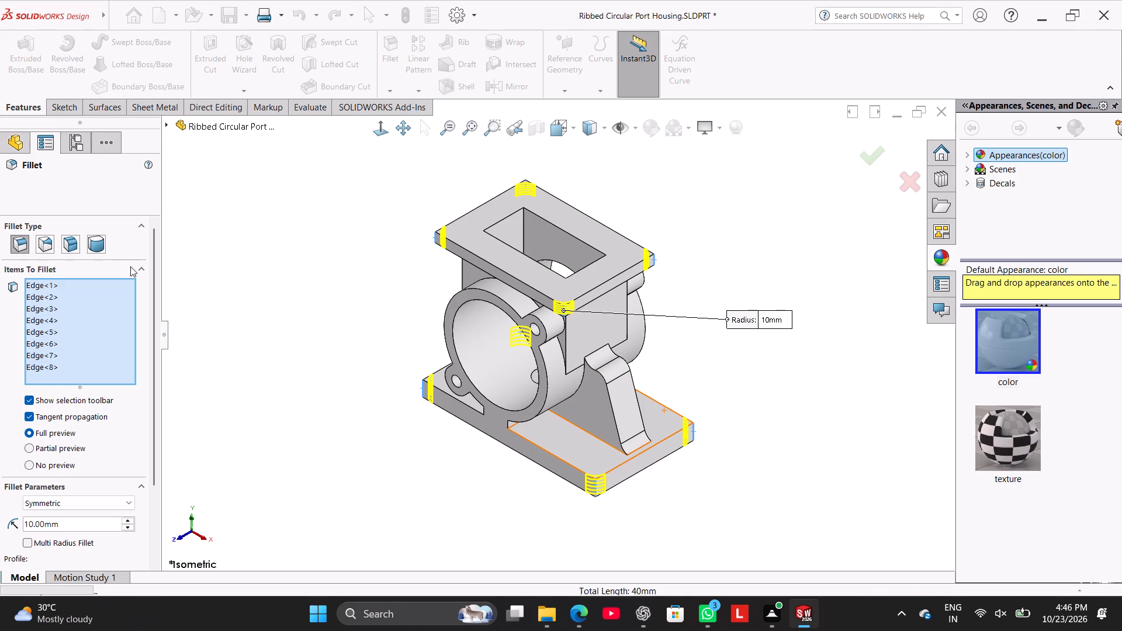
pyautogui.click(306, 297)
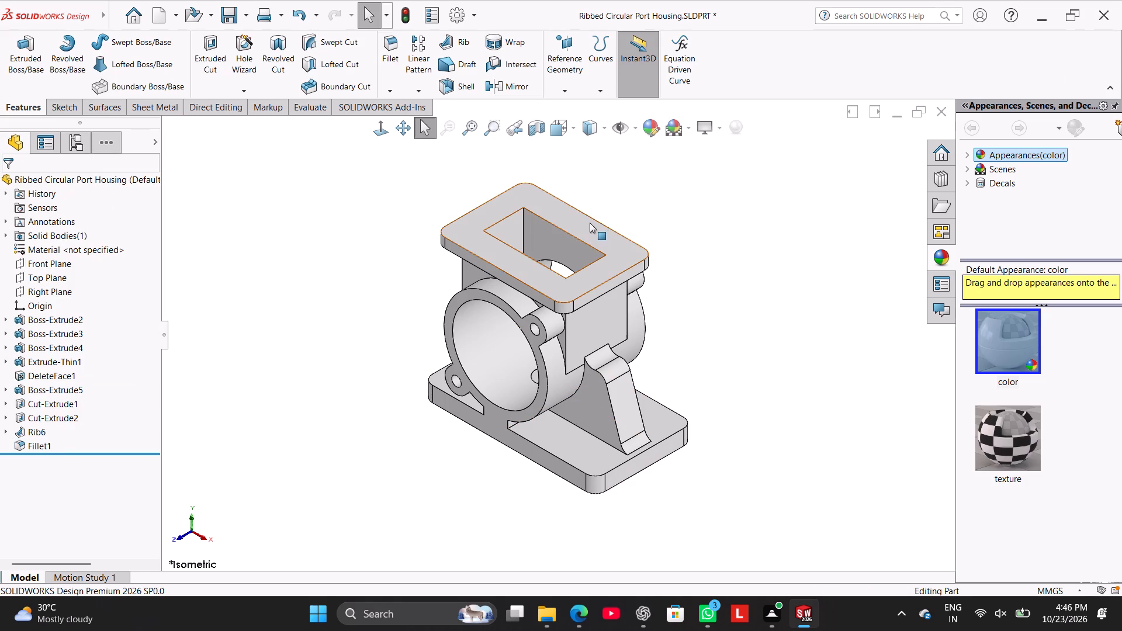
# Sketch circles of about 5.3 mm and 6.1 mm radius on the top flange face, centred on its upper-left and upper-right corner arcs.
pyautogui.click(590, 223)
pyautogui.click(646, 185)
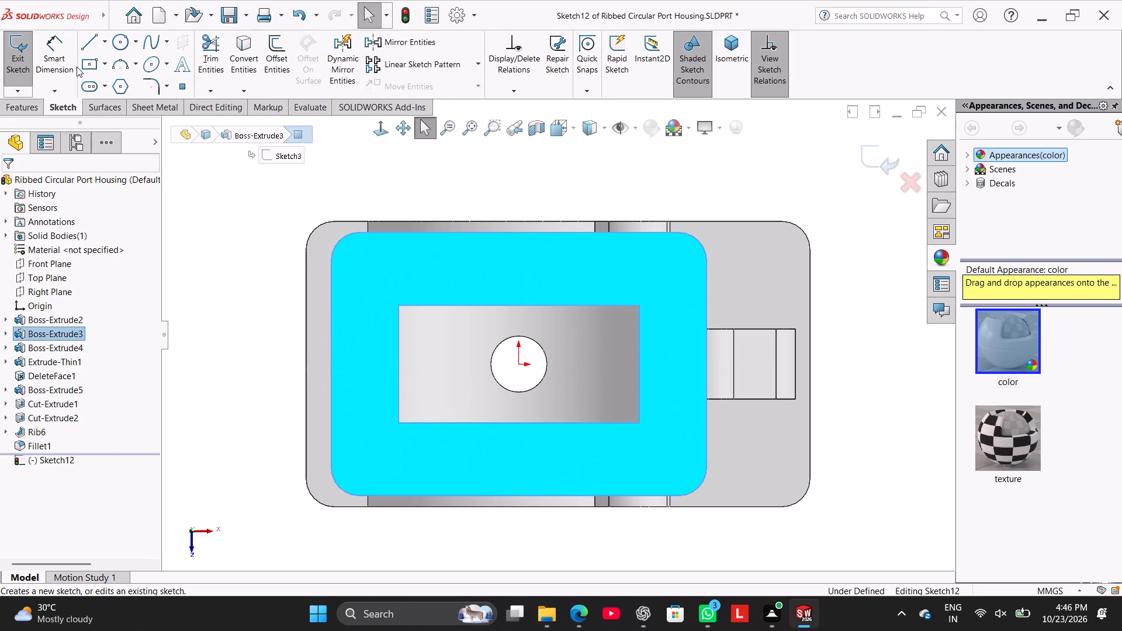
pyautogui.click(137, 39)
pyautogui.click(119, 46)
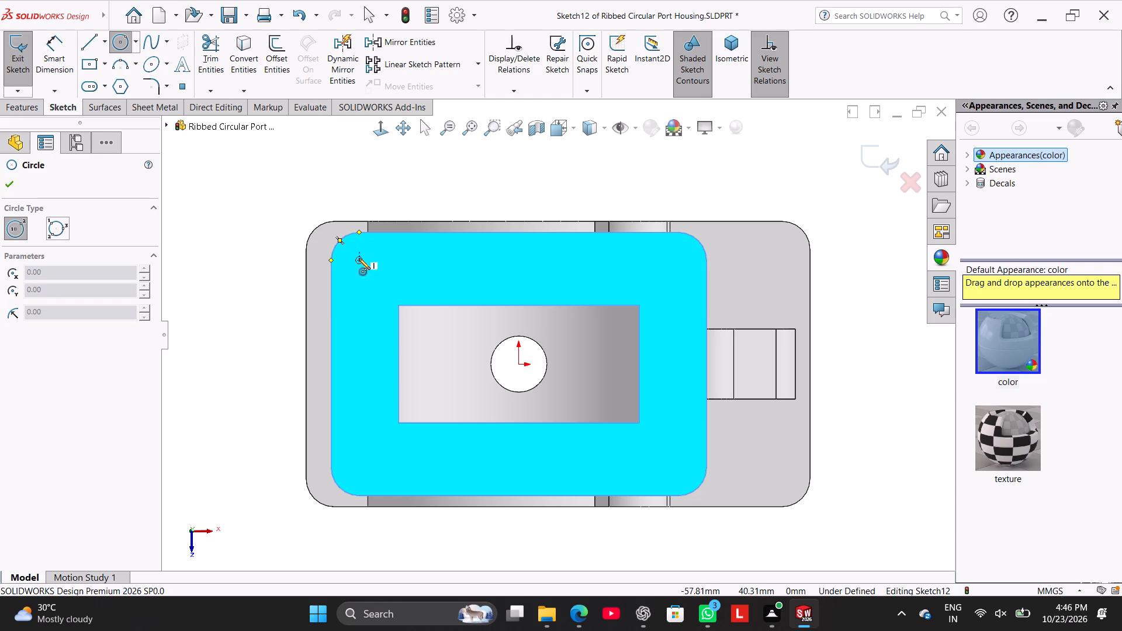
pyautogui.click(359, 261)
pyautogui.click(366, 273)
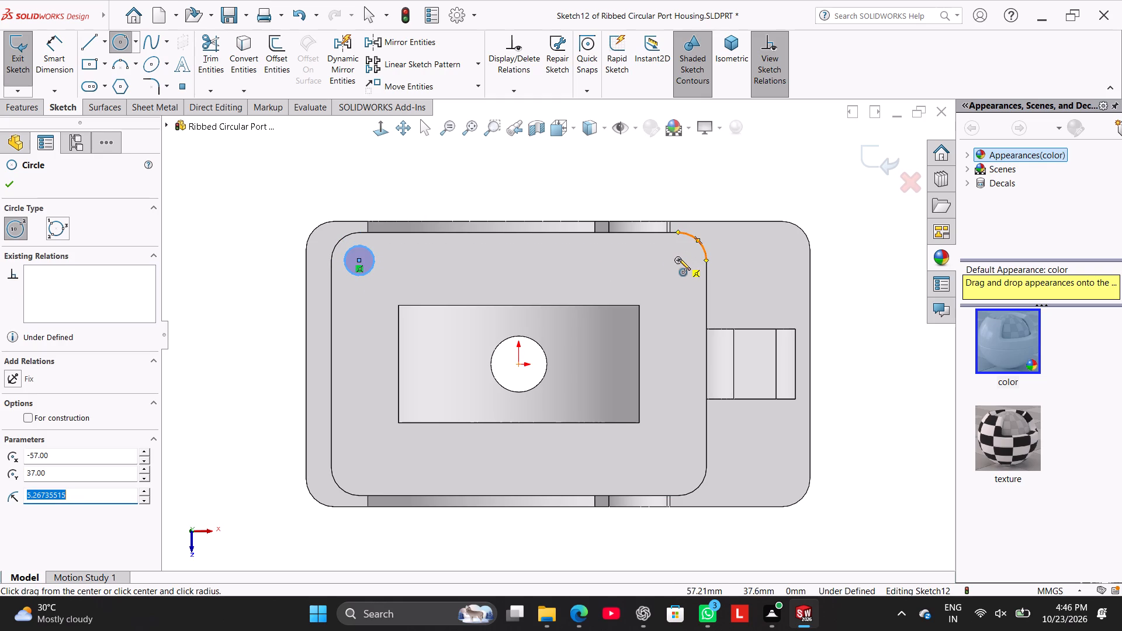
pyautogui.click(679, 259)
pyautogui.click(686, 276)
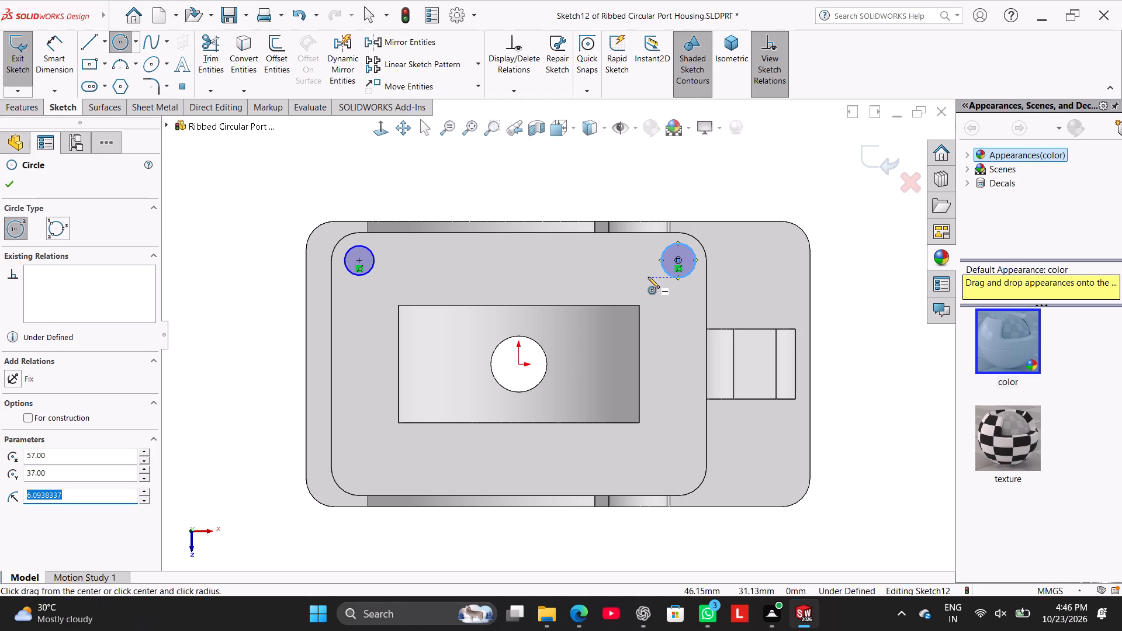
# Check the centre distance between the two upper corner circles with Smart Dimension, without placing a dimension.
pyautogui.click(57, 56)
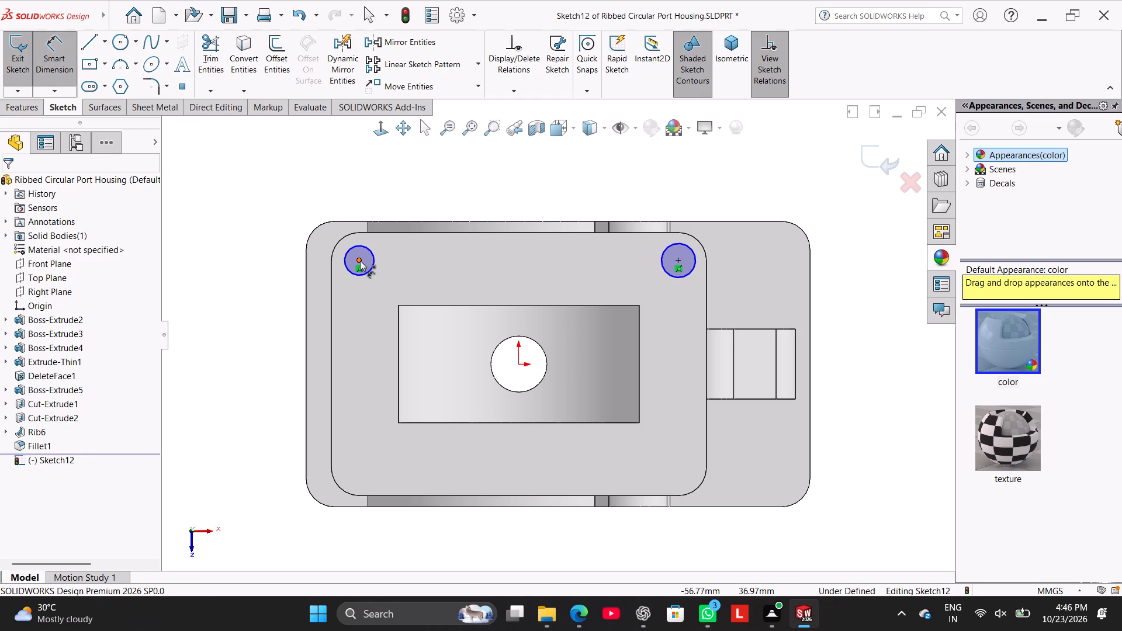
pyautogui.click(360, 261)
pyautogui.click(677, 259)
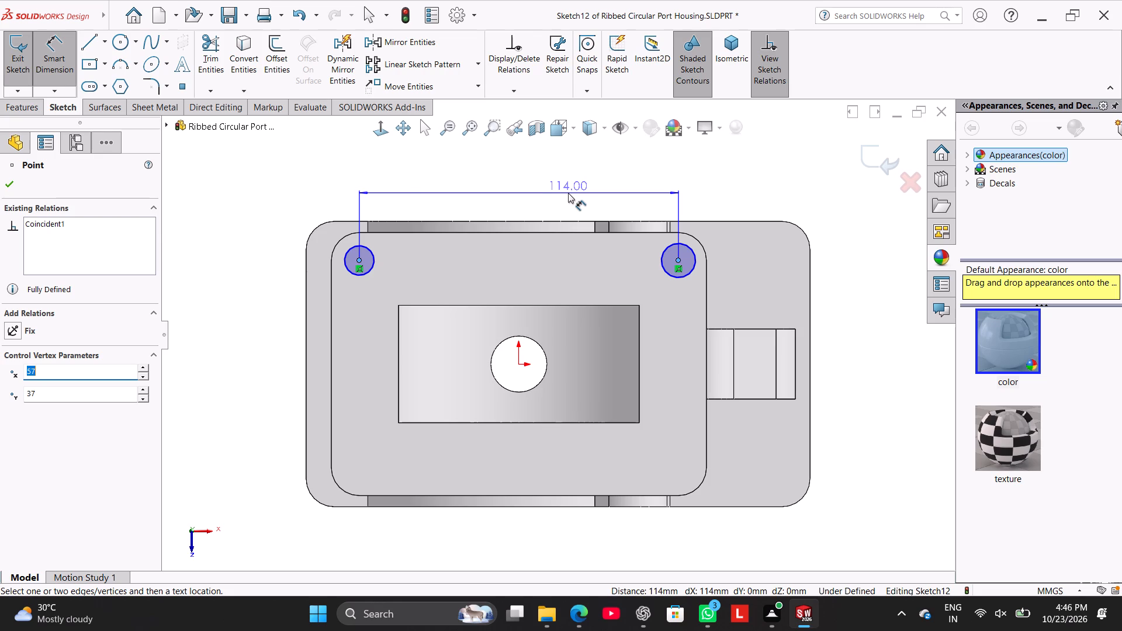
pyautogui.click(50, 63)
# Sketch a circle of about 6.3 mm radius concentric with the flange's lower-left corner arc.
pyautogui.click(117, 42)
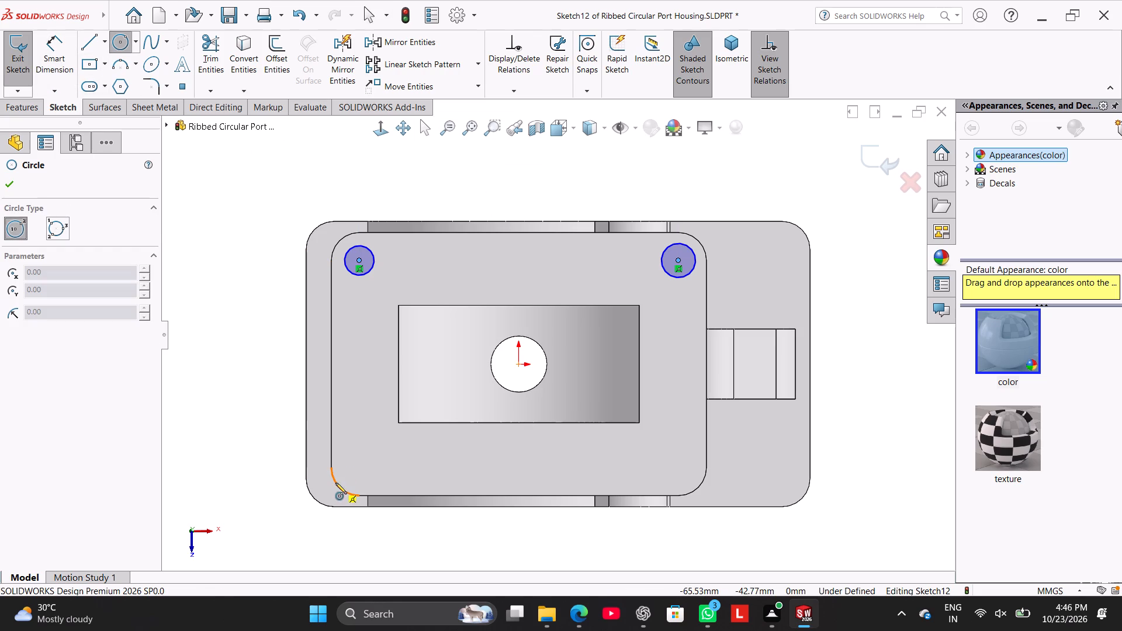
pyautogui.click(361, 467)
pyautogui.click(371, 481)
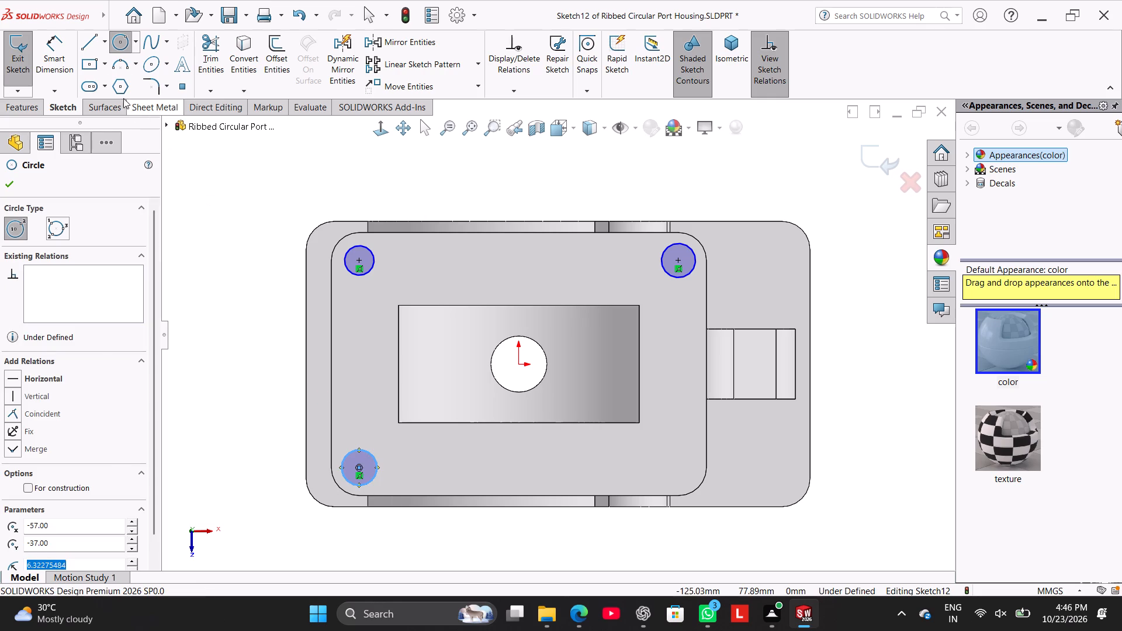
# Check the centre distance between the upper-left and lower-left corner circles with Smart Dimension, without placing a dimension.
pyautogui.click(64, 57)
pyautogui.click(356, 261)
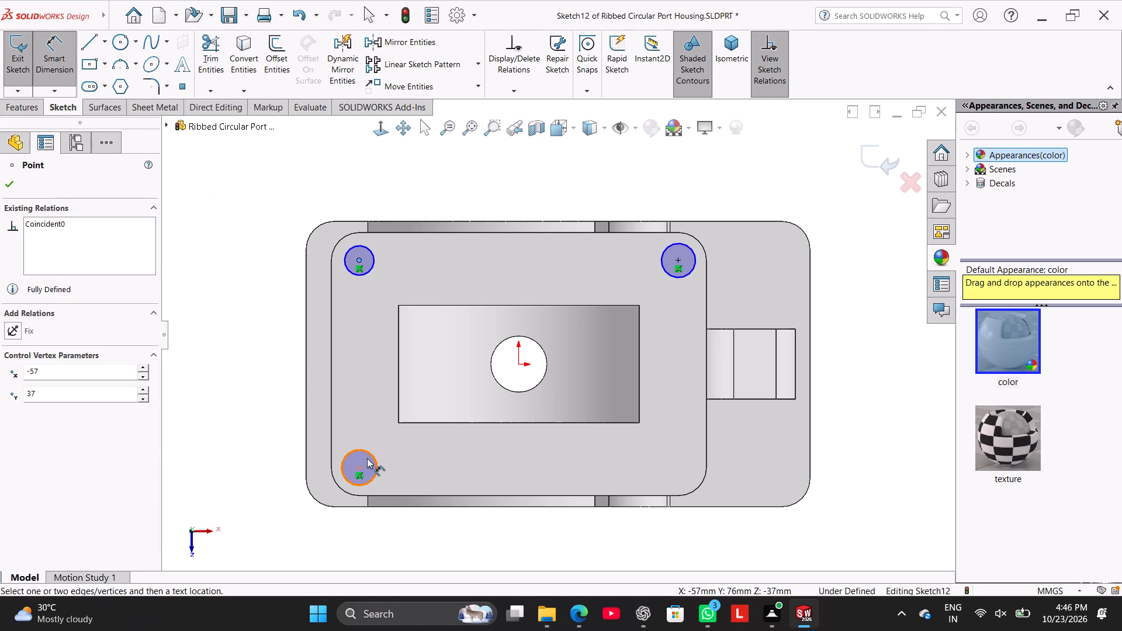
pyautogui.click(361, 465)
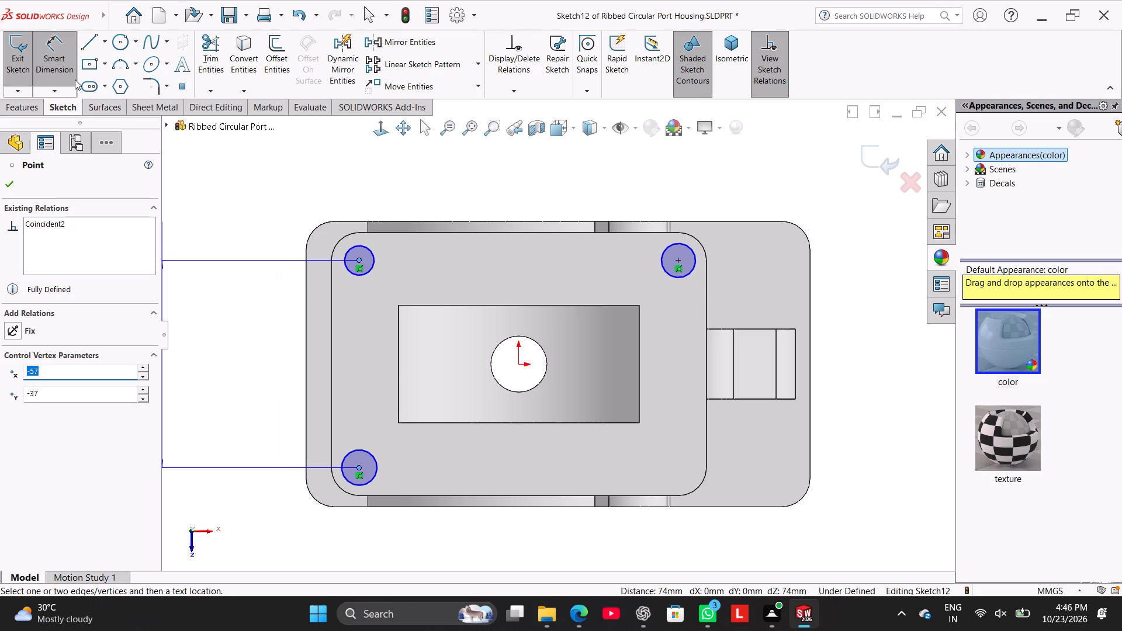
pyautogui.click(63, 64)
pyautogui.click(247, 248)
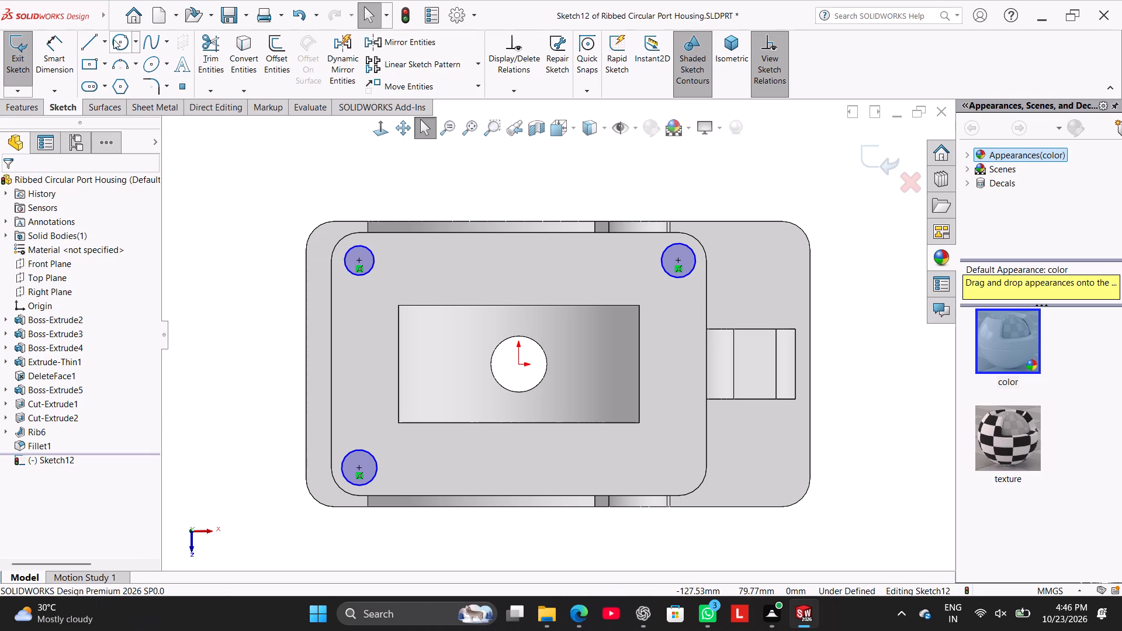
# Sketch a circle of about 5.8 mm radius concentric with the flange's lower-right corner arc.
pyautogui.click(117, 39)
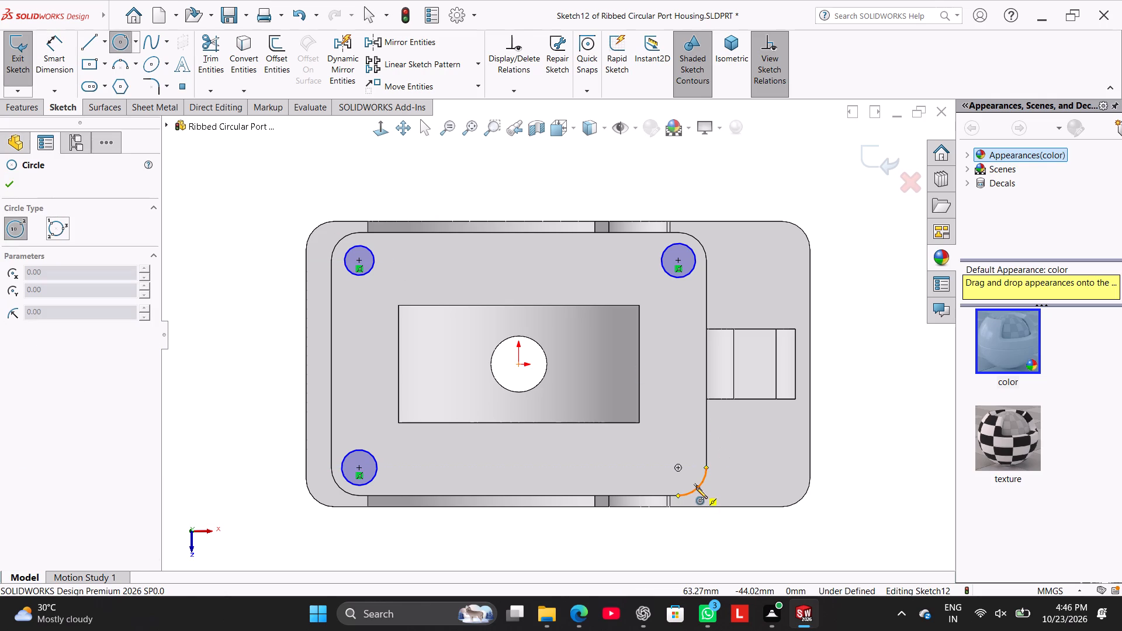
pyautogui.click(677, 467)
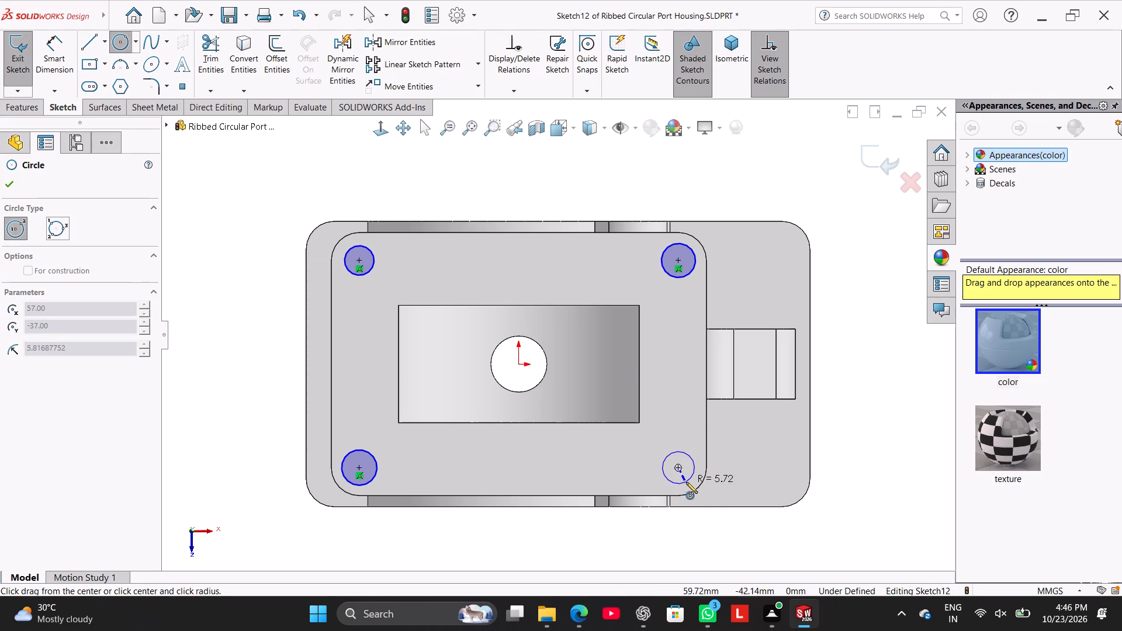
pyautogui.click(686, 482)
# Dimension the circle at the flange's upper-left corner with a diameter of 6 mm.
pyautogui.click(60, 61)
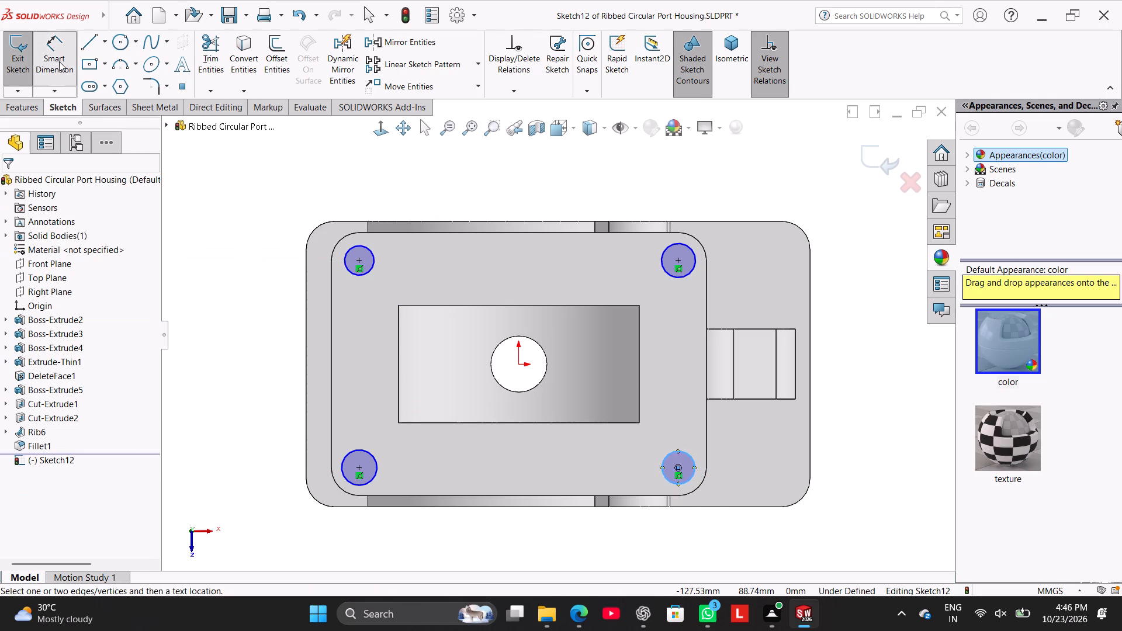
pyautogui.click(348, 246)
pyautogui.click(297, 192)
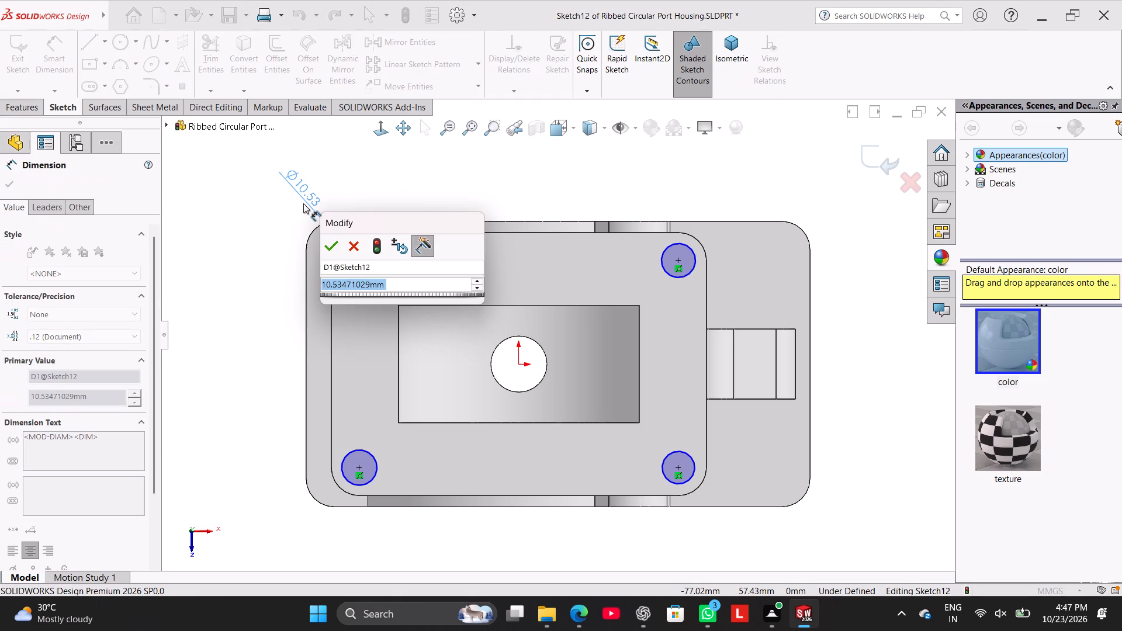
pyautogui.press('3')
pyautogui.press('Return')
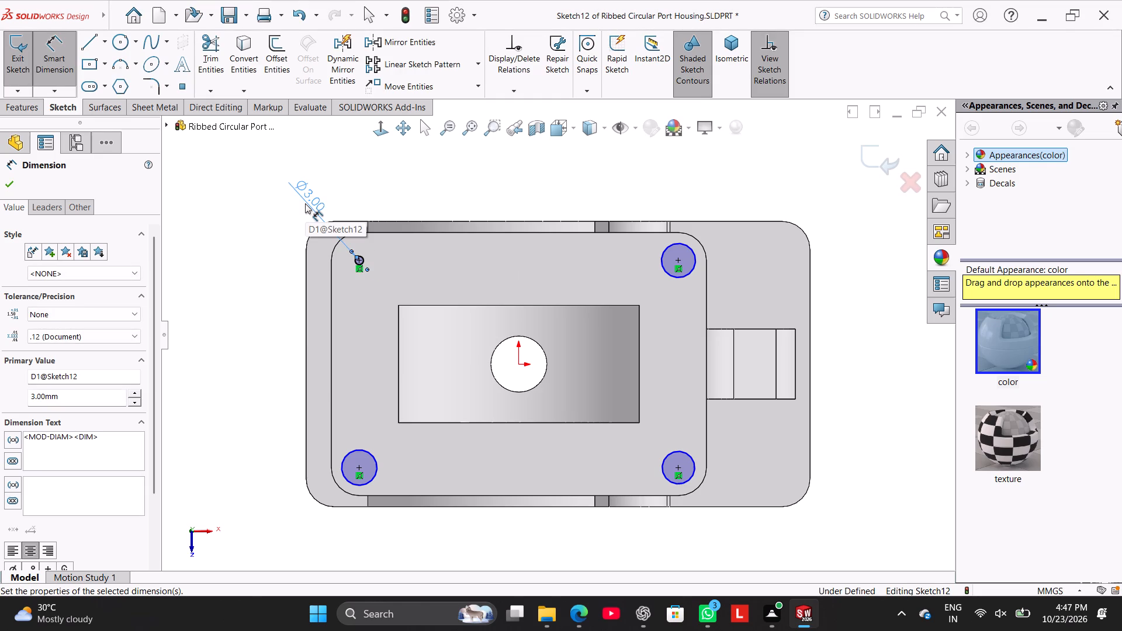
pyautogui.press('6')
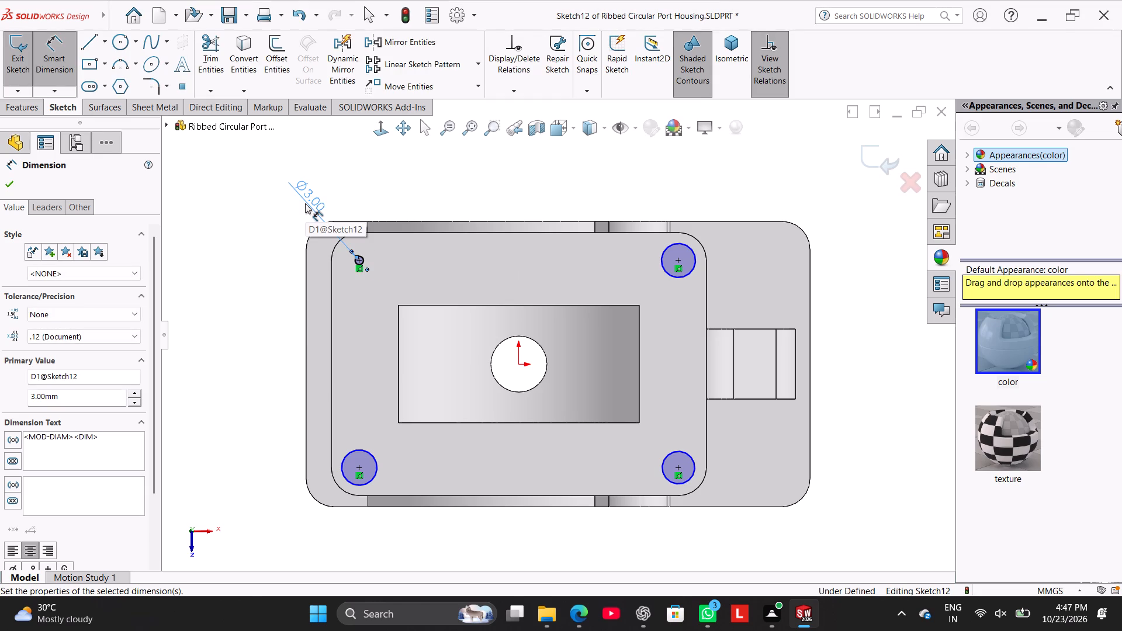
pyautogui.doubleClick(307, 192)
pyautogui.doubleClick(311, 199)
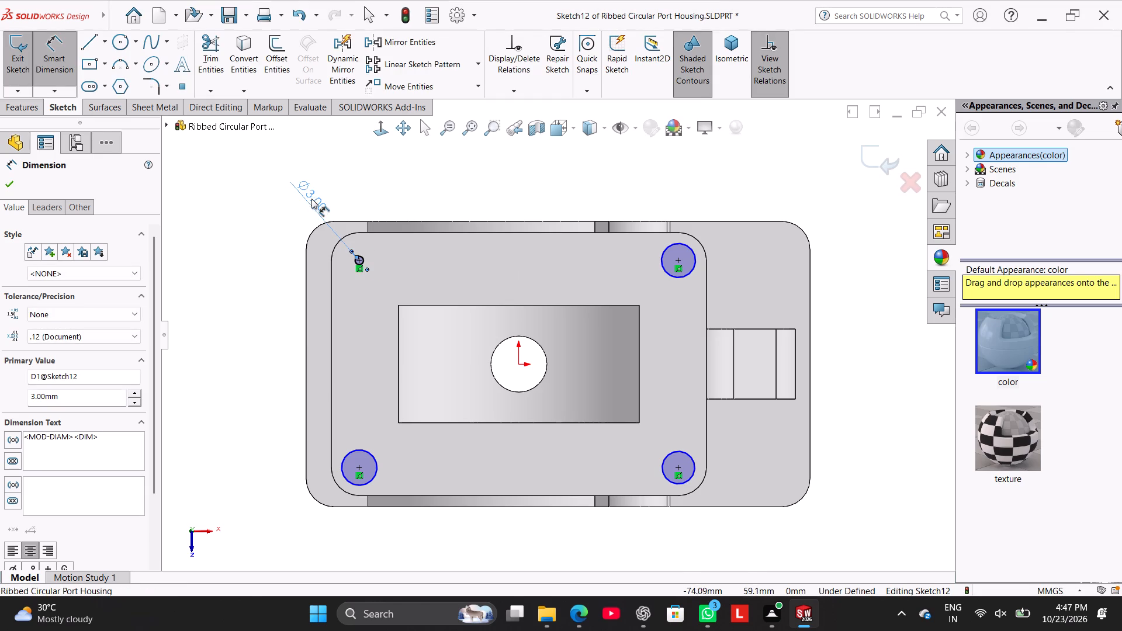
pyautogui.press('6')
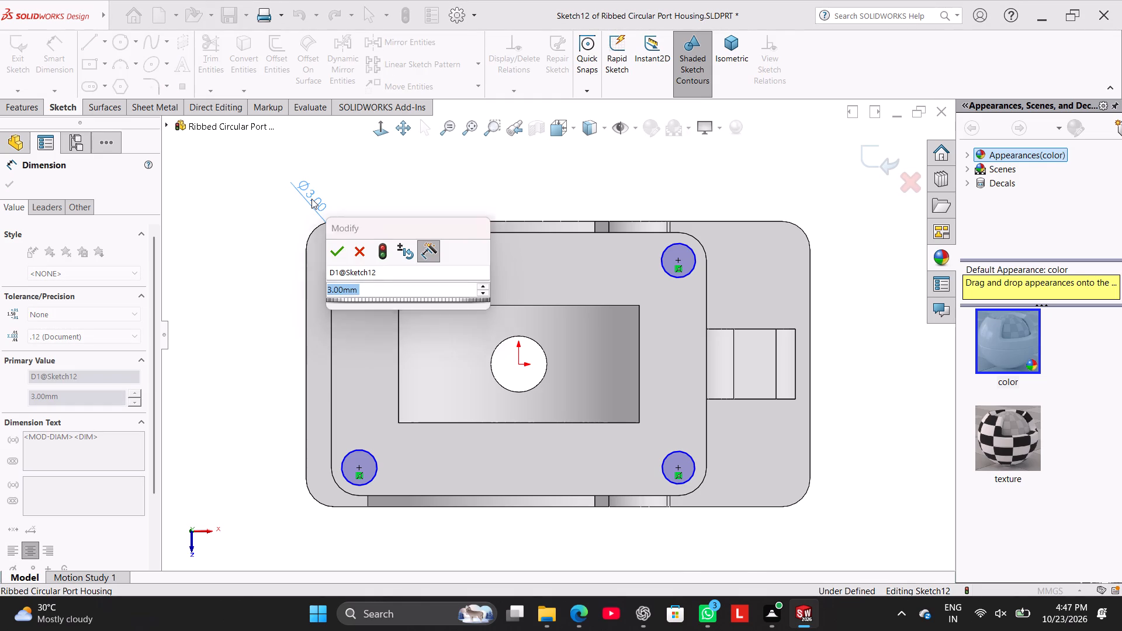
pyautogui.press('Return')
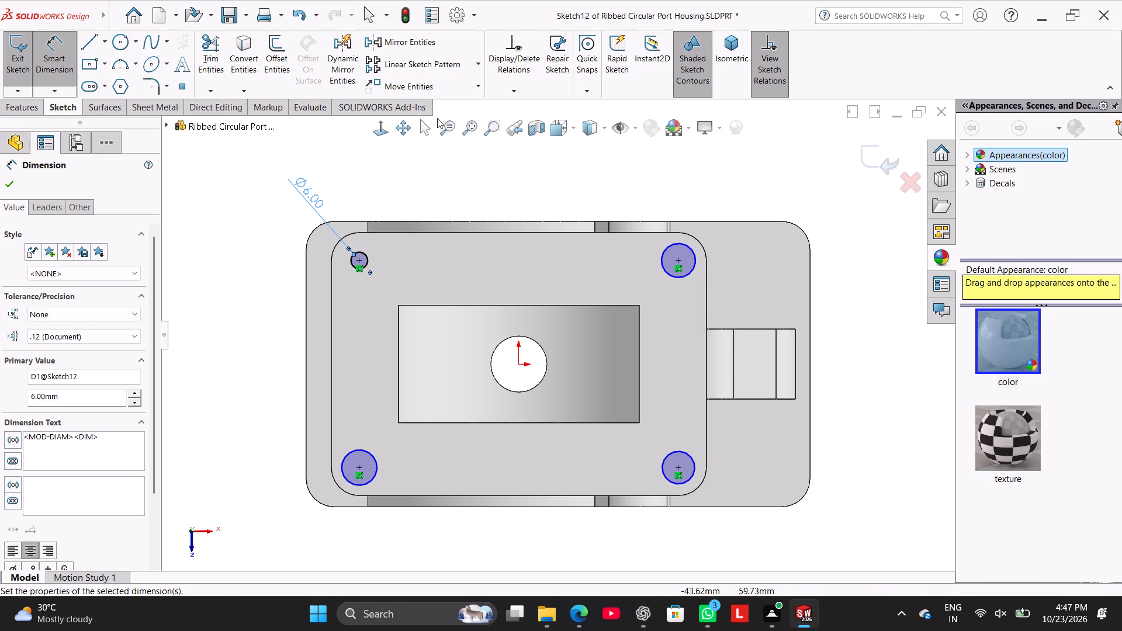
pyautogui.rightClick(335, 182)
pyautogui.click(389, 216)
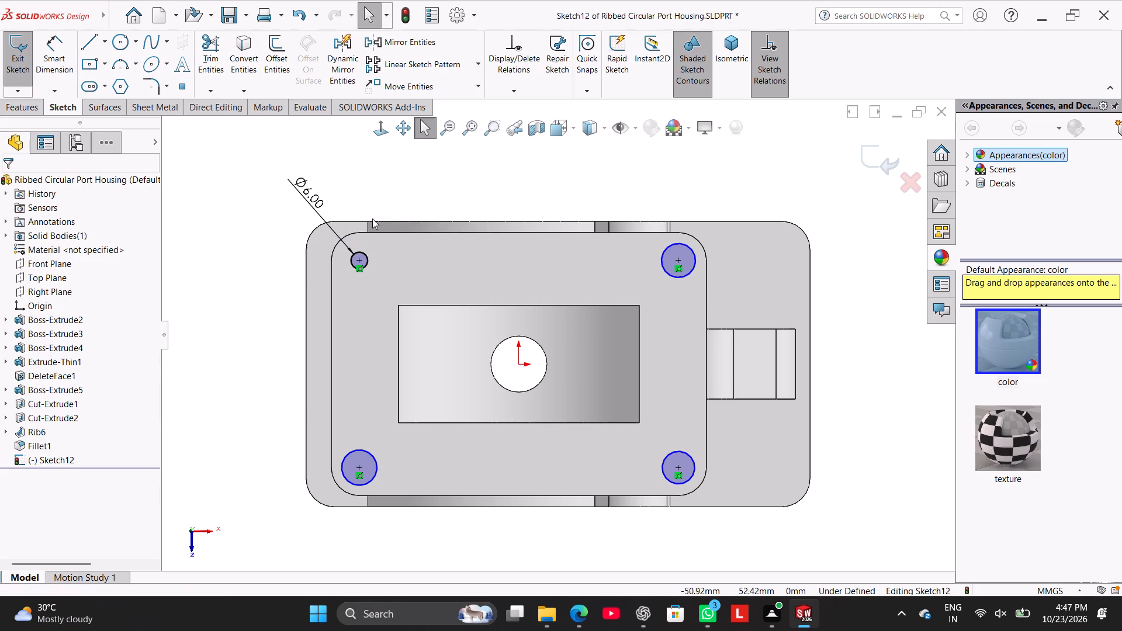
# Make the four corner circles equal in size with an Equal relation.
pyautogui.keyDown('ctrl'); pyautogui.click(363, 250); pyautogui.keyUp('ctrl')
pyautogui.keyDown('ctrl'); pyautogui.click(664, 264); pyautogui.keyUp('ctrl')
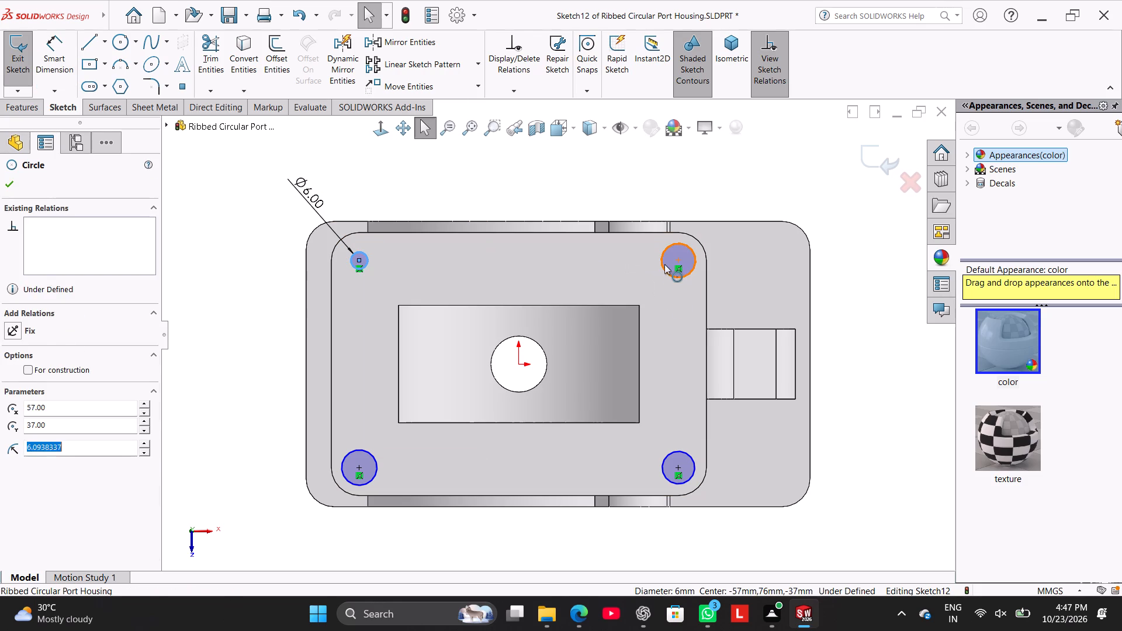
pyautogui.keyDown('ctrl'); pyautogui.click(685, 450); pyautogui.keyUp('ctrl')
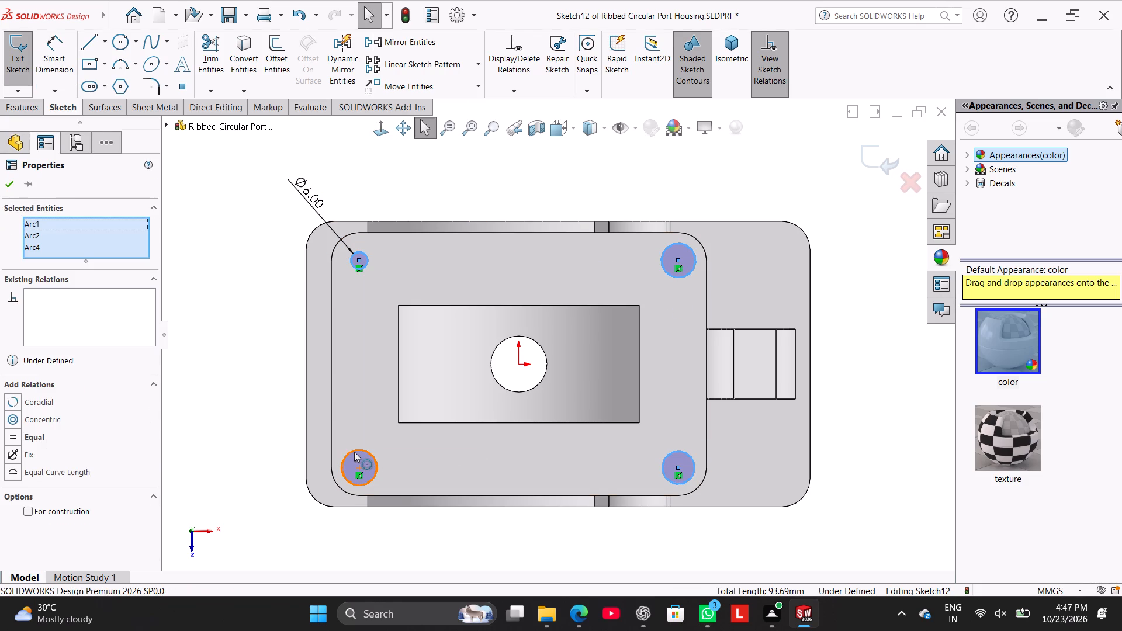
pyautogui.keyDown('ctrl'); pyautogui.click(354, 452); pyautogui.keyUp('ctrl')
pyautogui.click(37, 450)
pyautogui.click(205, 366)
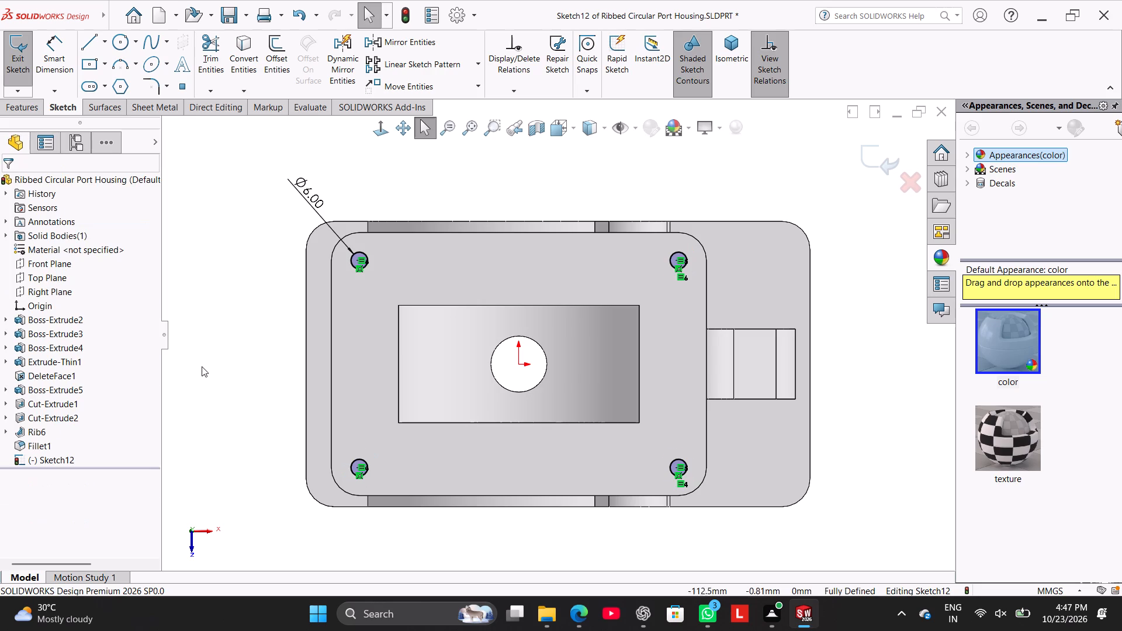
# Cut-extrude the four 6 mm corner circles through the top flange with the Up To Next end condition.
pyautogui.click(26, 109)
pyautogui.click(211, 68)
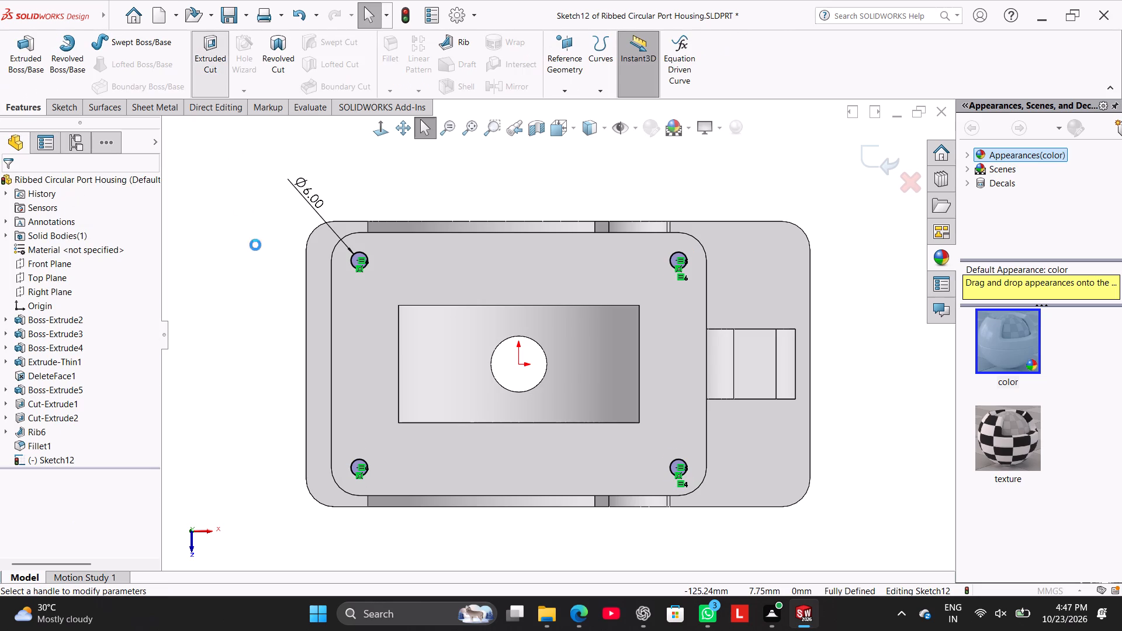
pyautogui.moveTo(251, 290); pyautogui.dragTo(254, 137, button='middle')
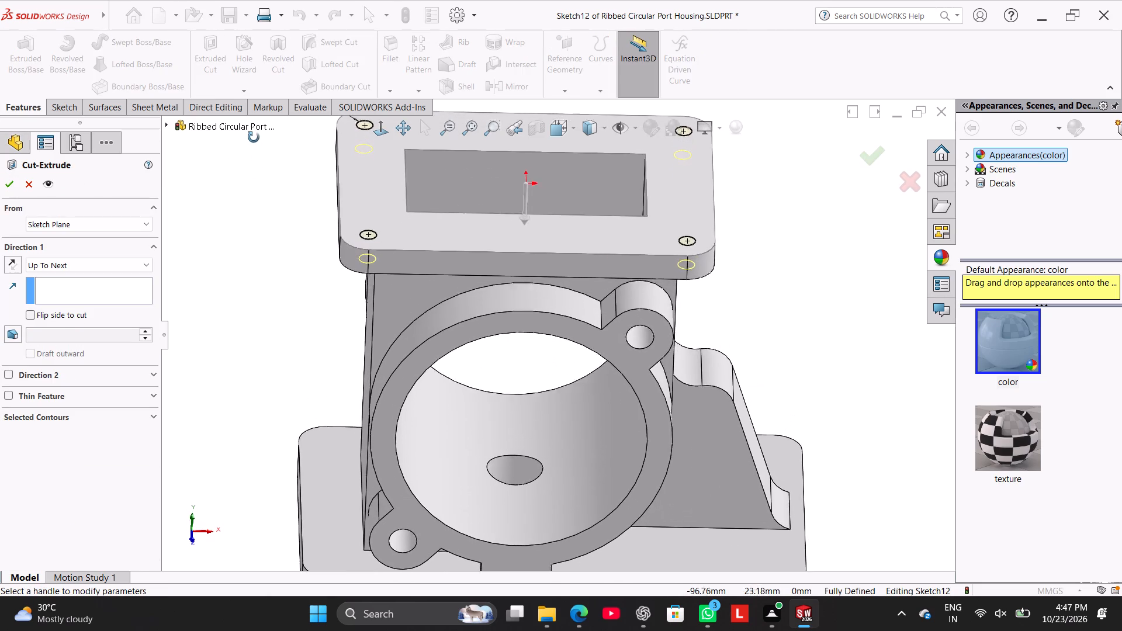
pyautogui.moveTo(254, 137); pyautogui.dragTo(257, 117, button='middle')
pyautogui.click(5, 186)
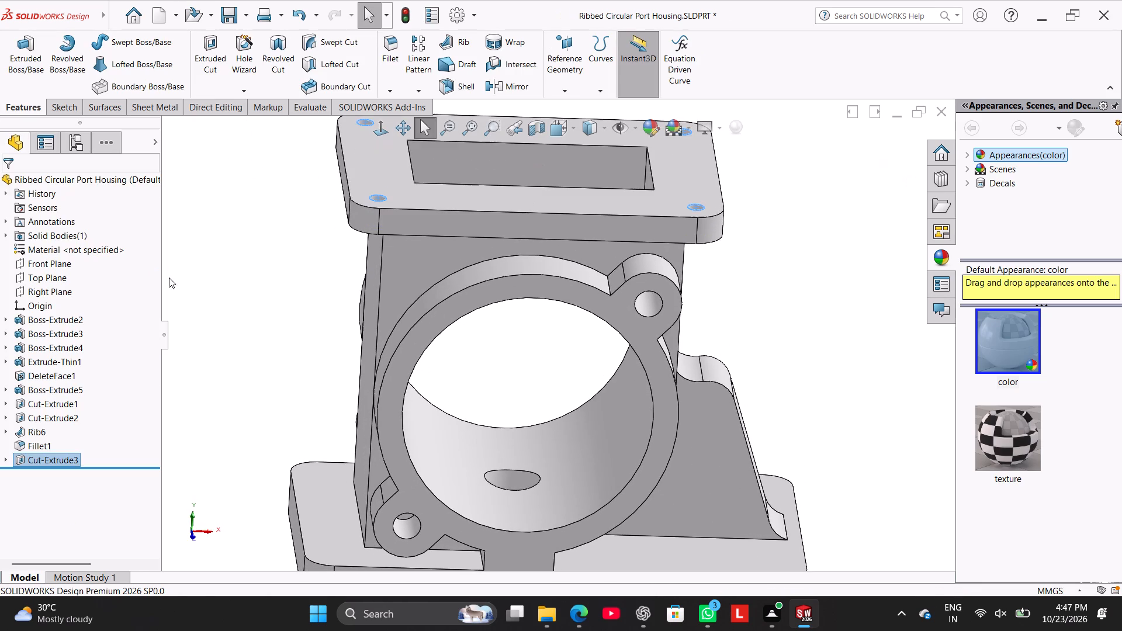
pyautogui.click(189, 279)
# Fillet the four inner vertical corner edges of the top flange's rectangular opening with a 12 mm radius.
pyautogui.moveTo(226, 331); pyautogui.dragTo(367, 235, button='right')
pyautogui.click(280, 292)
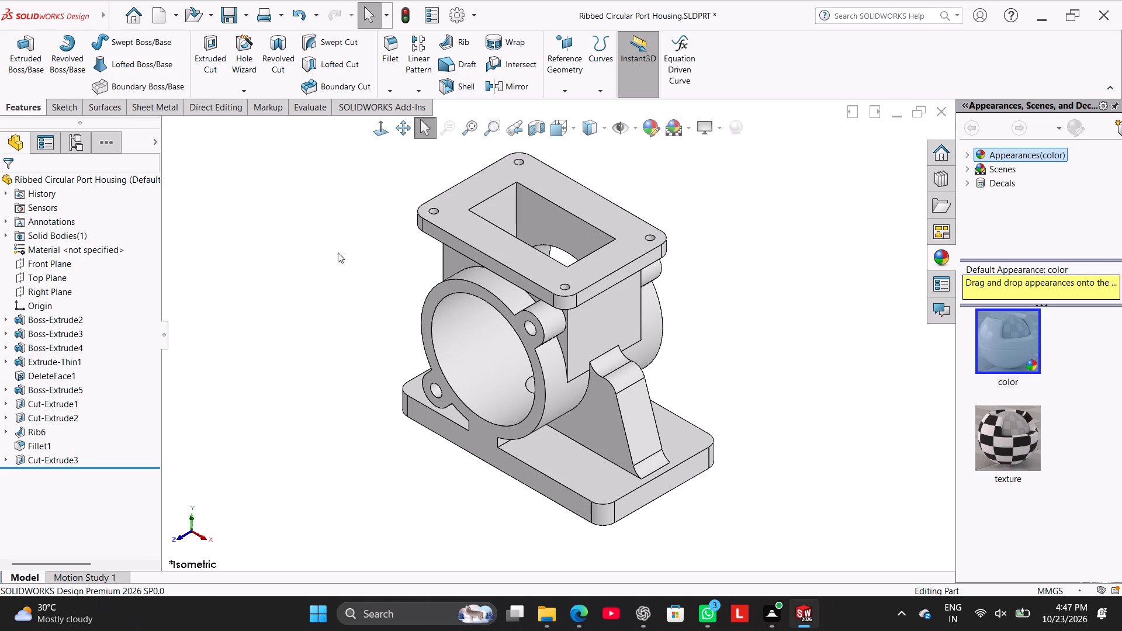
pyautogui.click(388, 46)
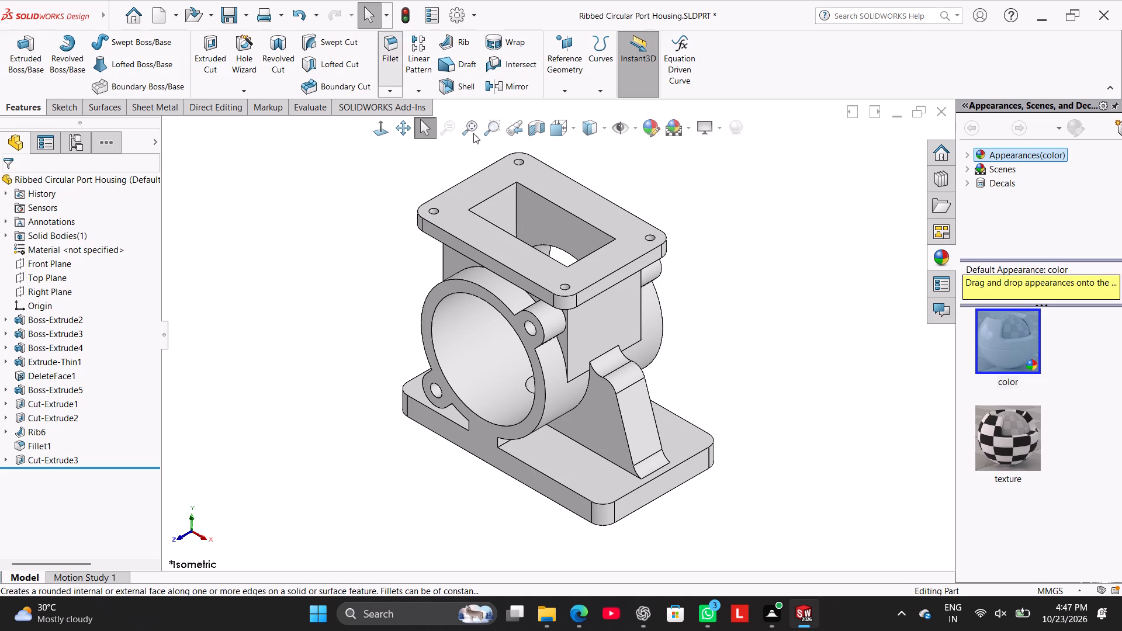
pyautogui.click(515, 196)
pyautogui.moveTo(540, 212); pyautogui.dragTo(511, 297, button='middle')
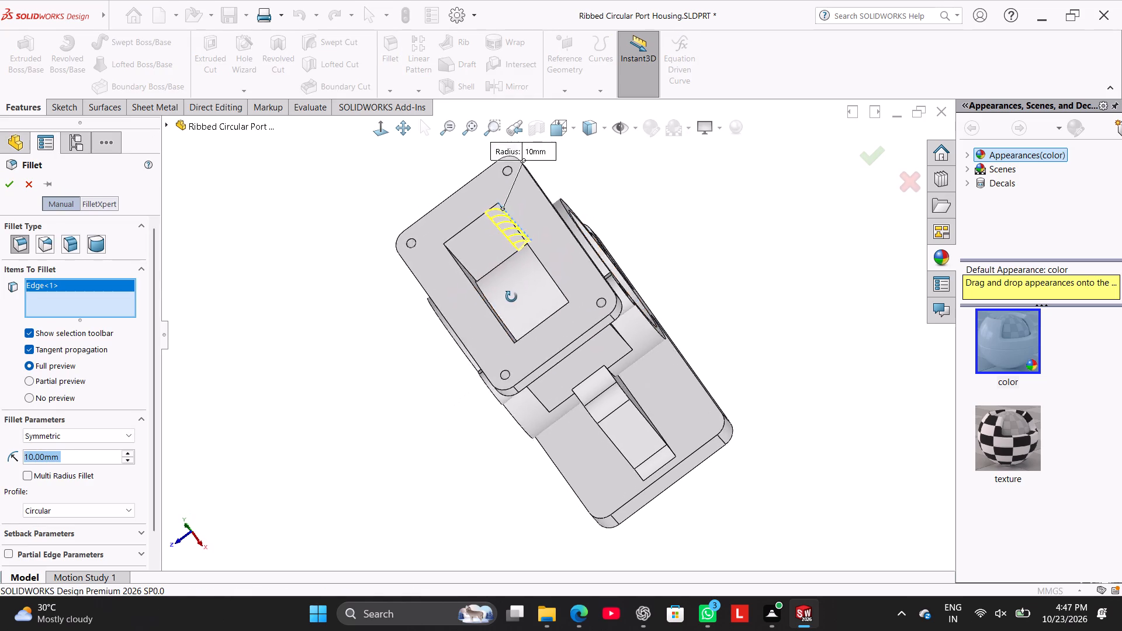
pyautogui.moveTo(511, 297); pyautogui.dragTo(508, 297, button='middle')
pyautogui.click(458, 261)
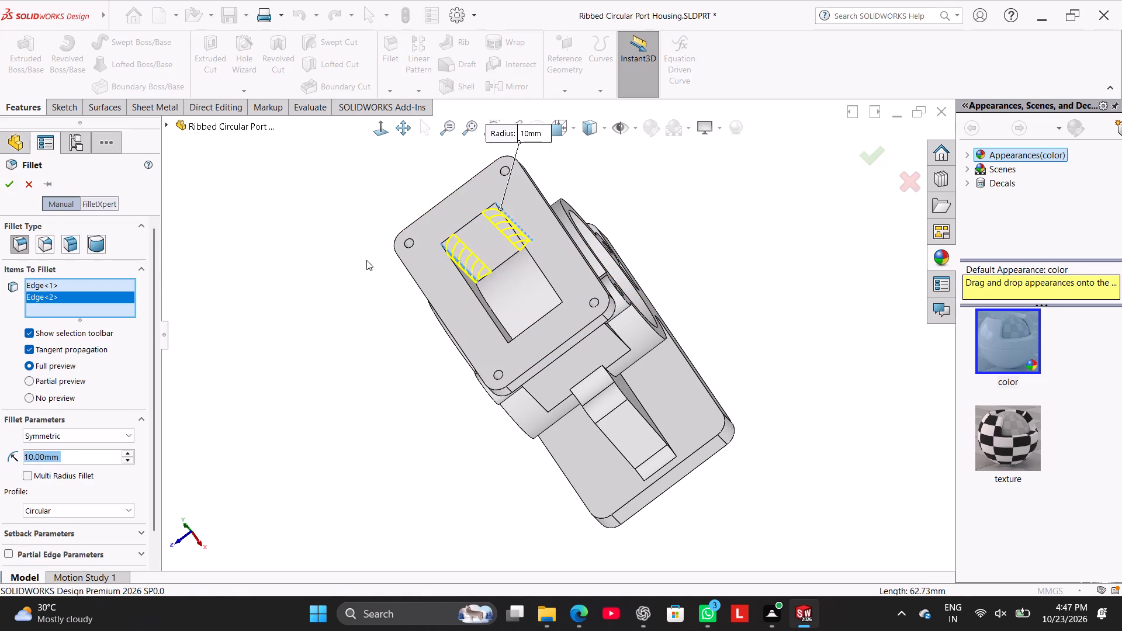
pyautogui.moveTo(379, 267); pyautogui.dragTo(445, 333, button='middle')
pyautogui.click(650, 352)
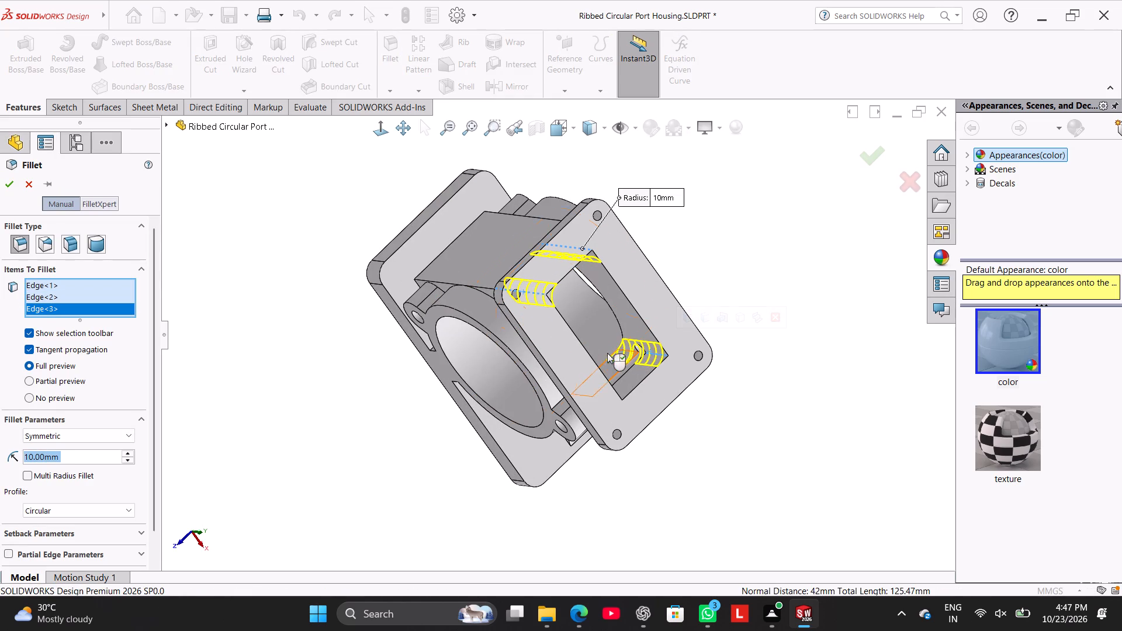
pyautogui.moveTo(441, 388); pyautogui.dragTo(372, 449, button='middle')
pyautogui.moveTo(519, 405); pyautogui.dragTo(539, 438, button='middle')
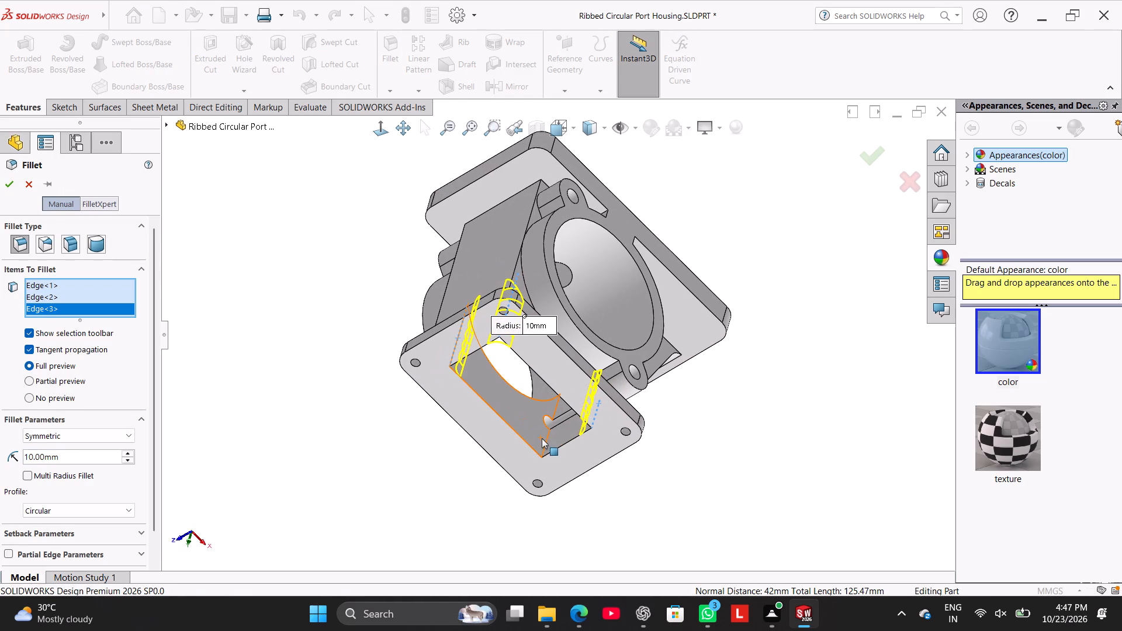
pyautogui.click(545, 442)
pyautogui.moveTo(398, 443); pyautogui.dragTo(404, 404, button='middle')
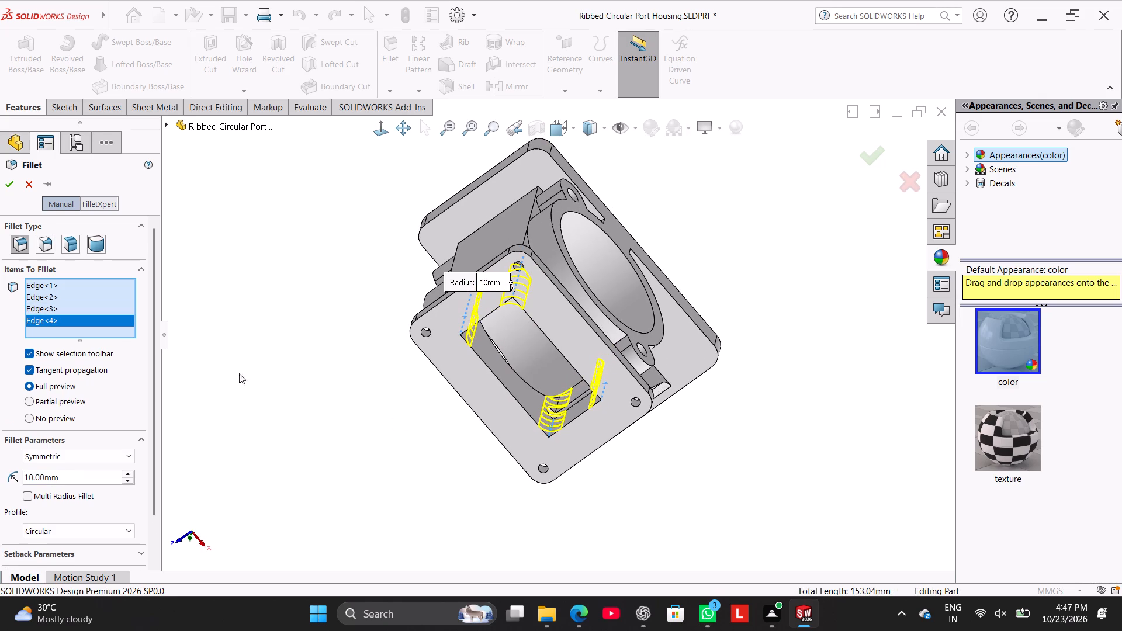
pyautogui.doubleClick(64, 473)
pyautogui.write('12')
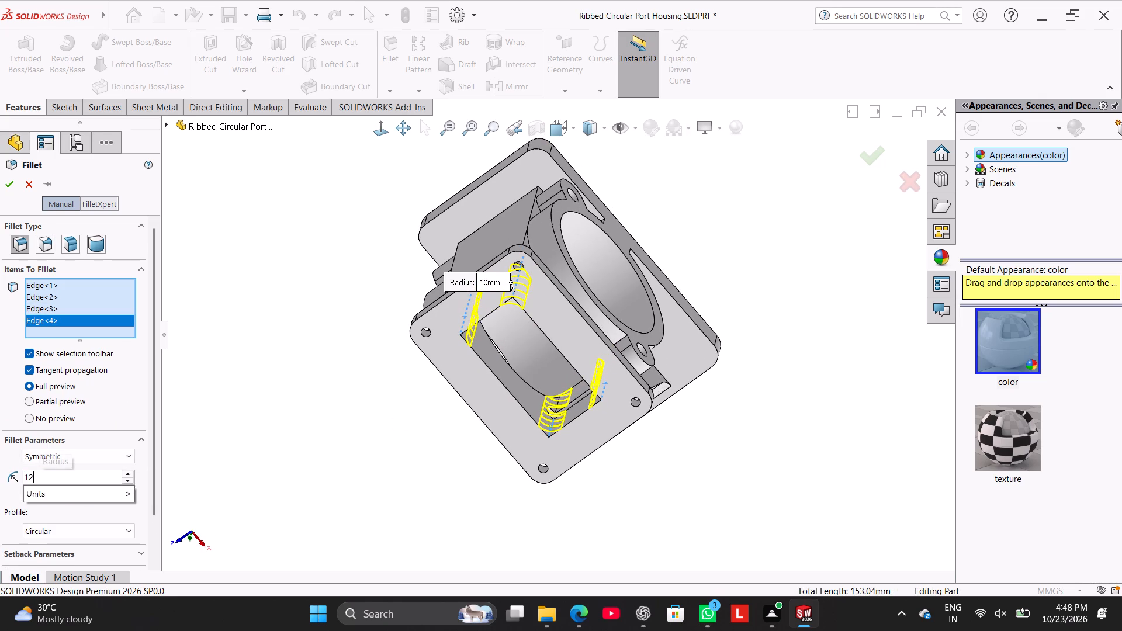
pyautogui.press('Return')
pyautogui.click(12, 189)
# On the base's top face, sketch four circles concentric with its corner arcs, clockwise from upper-left about 7.5, 8.1, 6.4 and 7.2 mm in radius.
pyautogui.moveTo(243, 371); pyautogui.dragTo(278, 336, button='right')
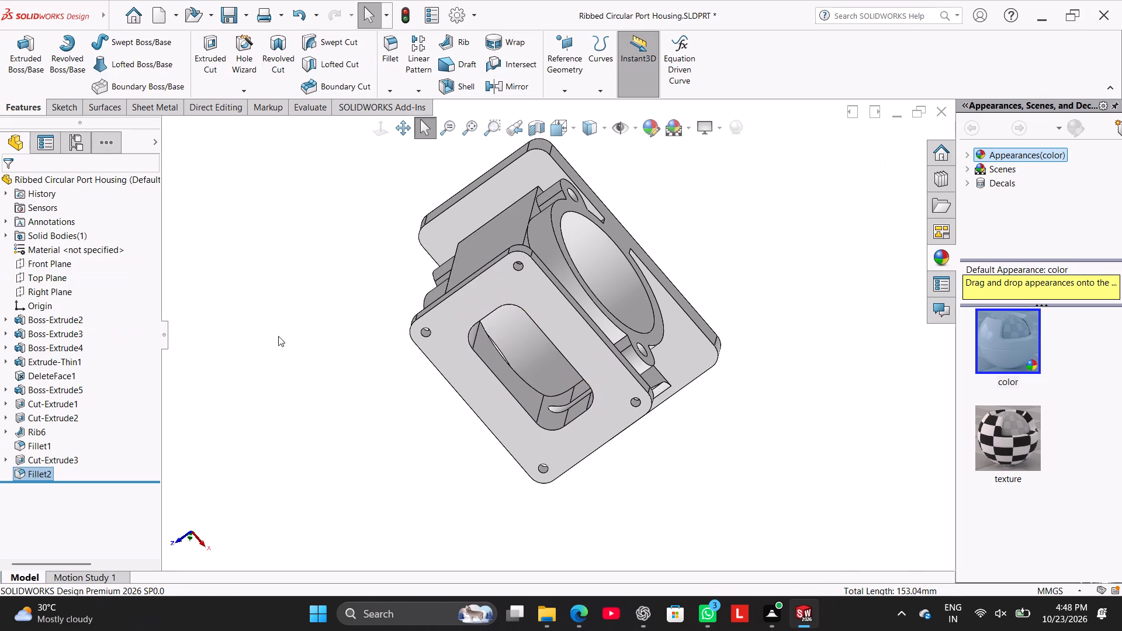
pyautogui.moveTo(278, 336); pyautogui.dragTo(351, 275, button='right')
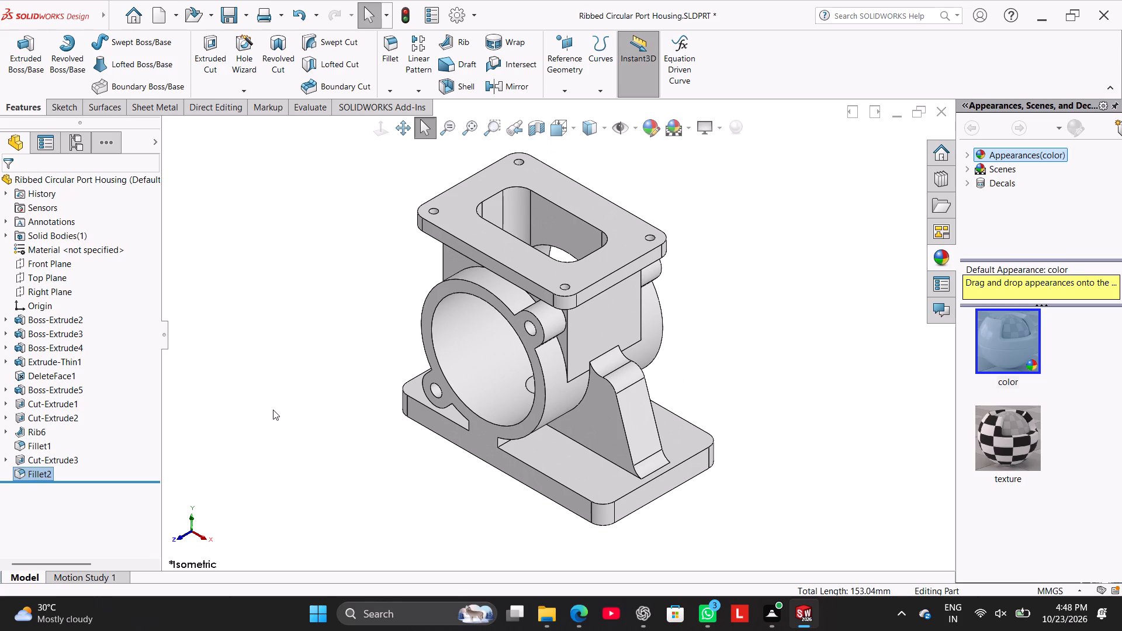
pyautogui.rightClick(595, 474)
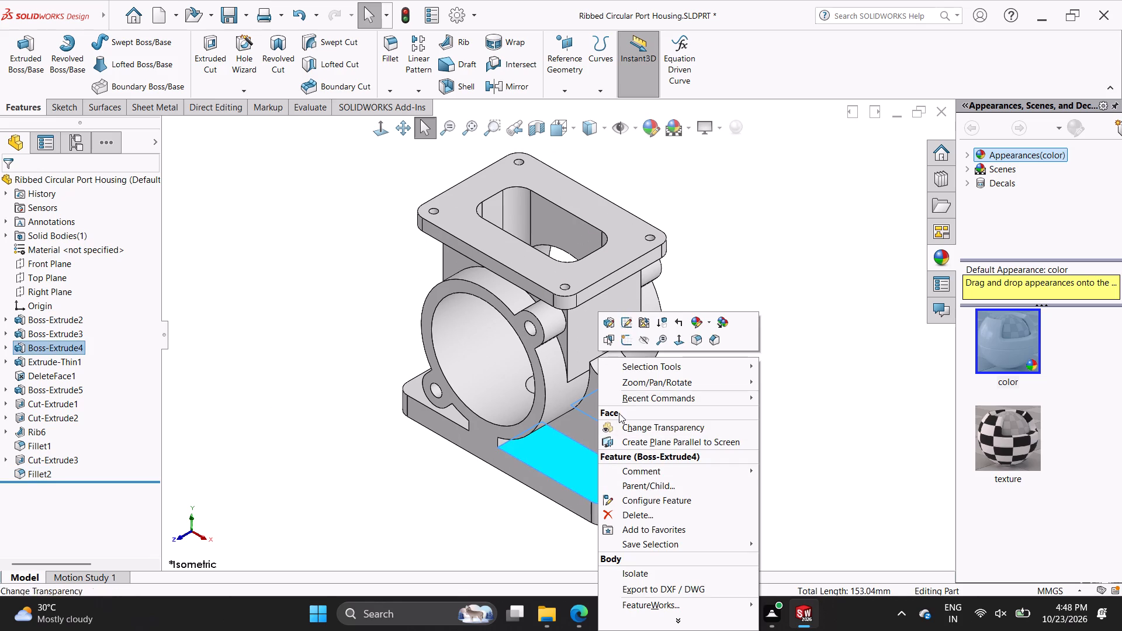
pyautogui.click(624, 343)
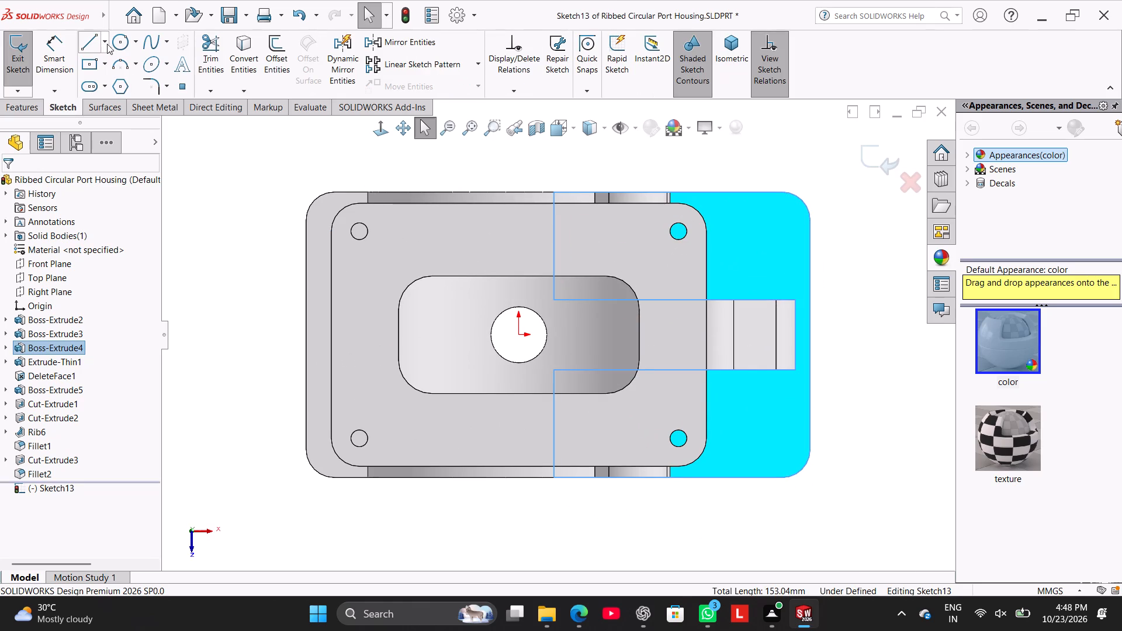
pyautogui.click(118, 42)
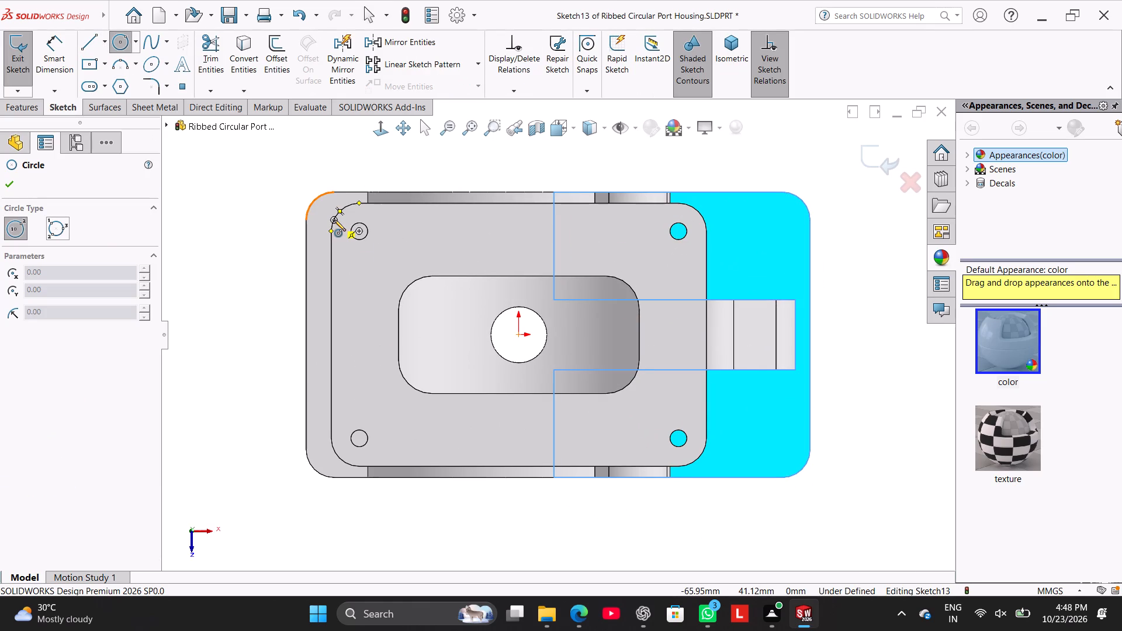
pyautogui.click(334, 220)
pyautogui.click(343, 239)
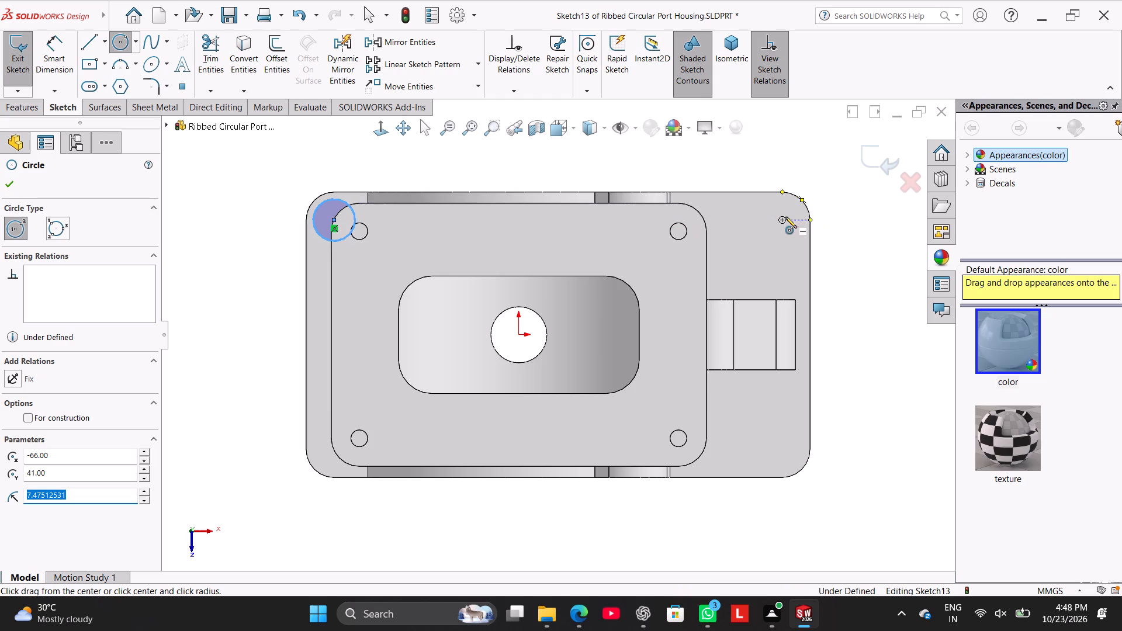
pyautogui.click(781, 219)
pyautogui.click(786, 242)
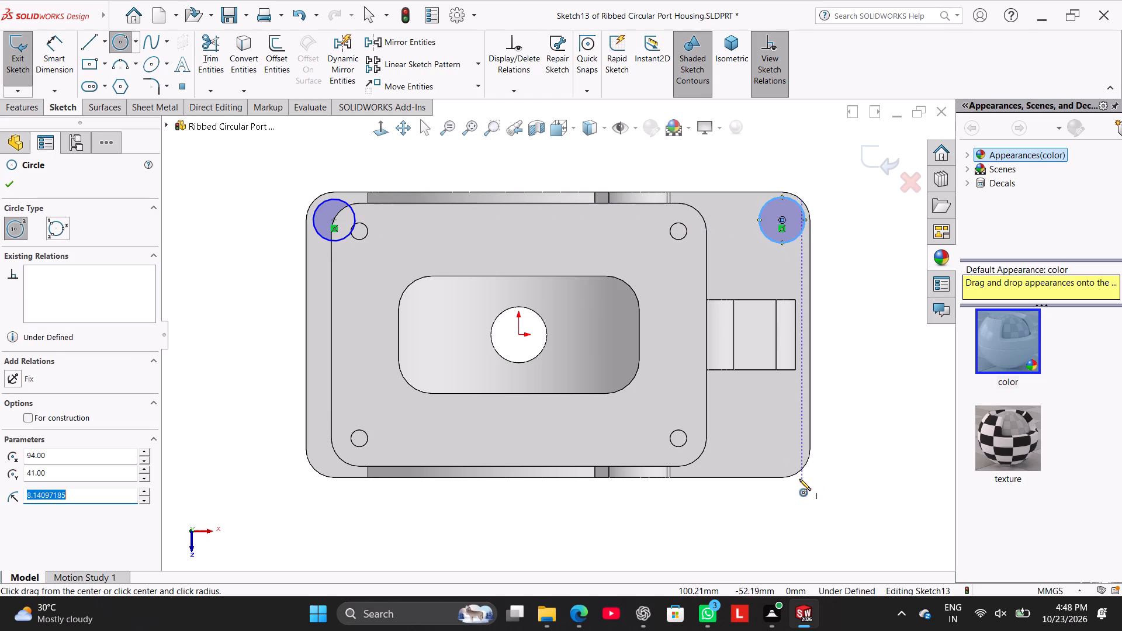
pyautogui.click(781, 448)
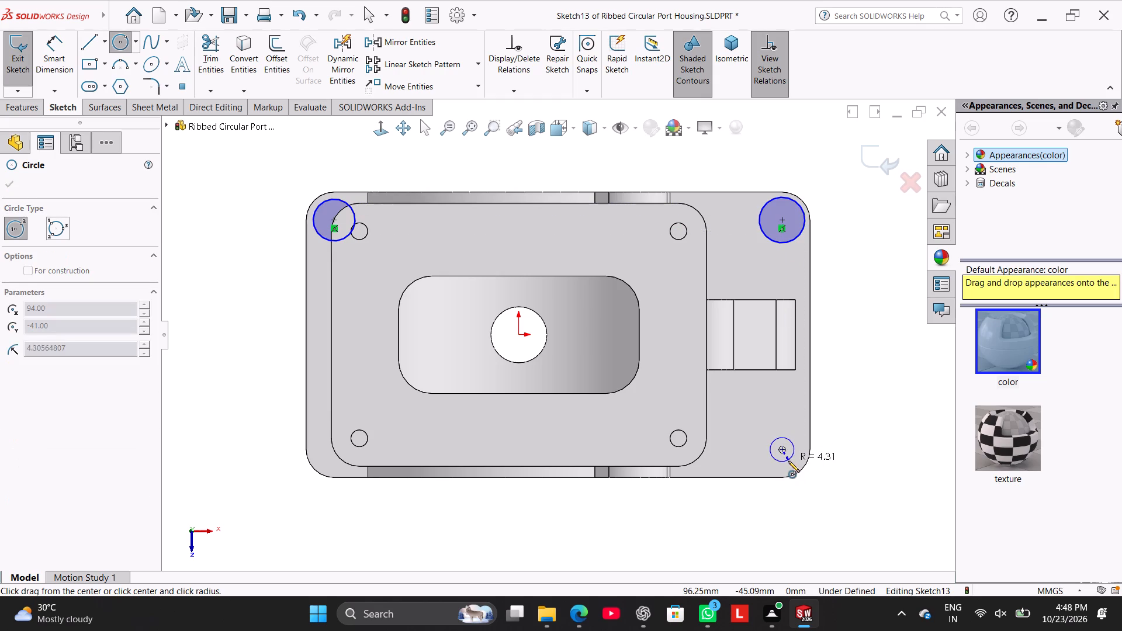
pyautogui.click(790, 466)
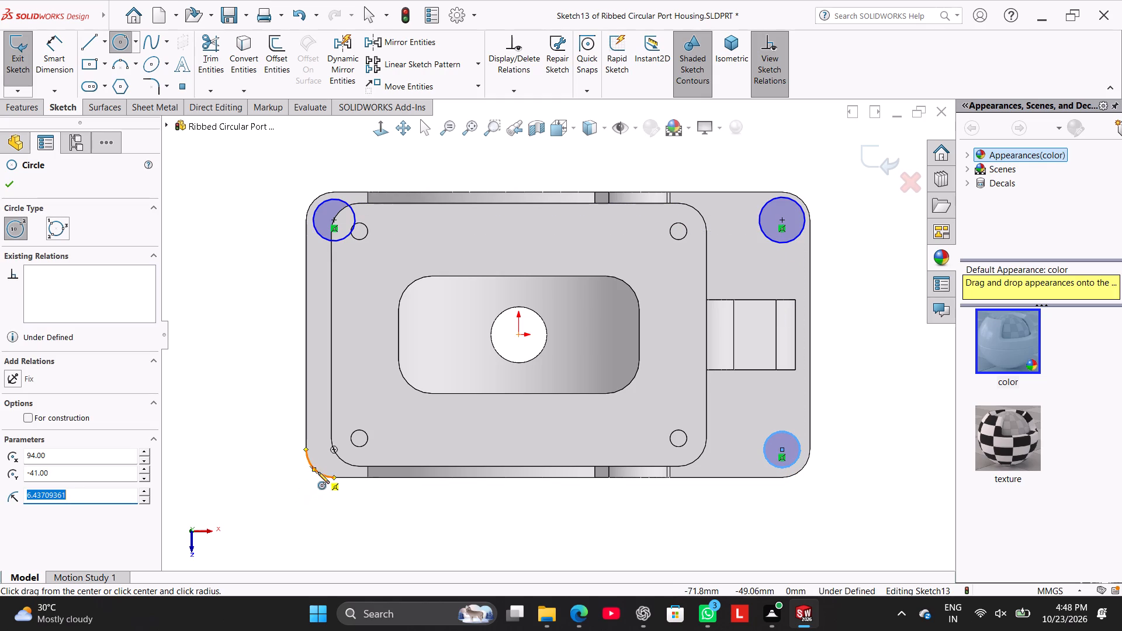
pyautogui.click(335, 449)
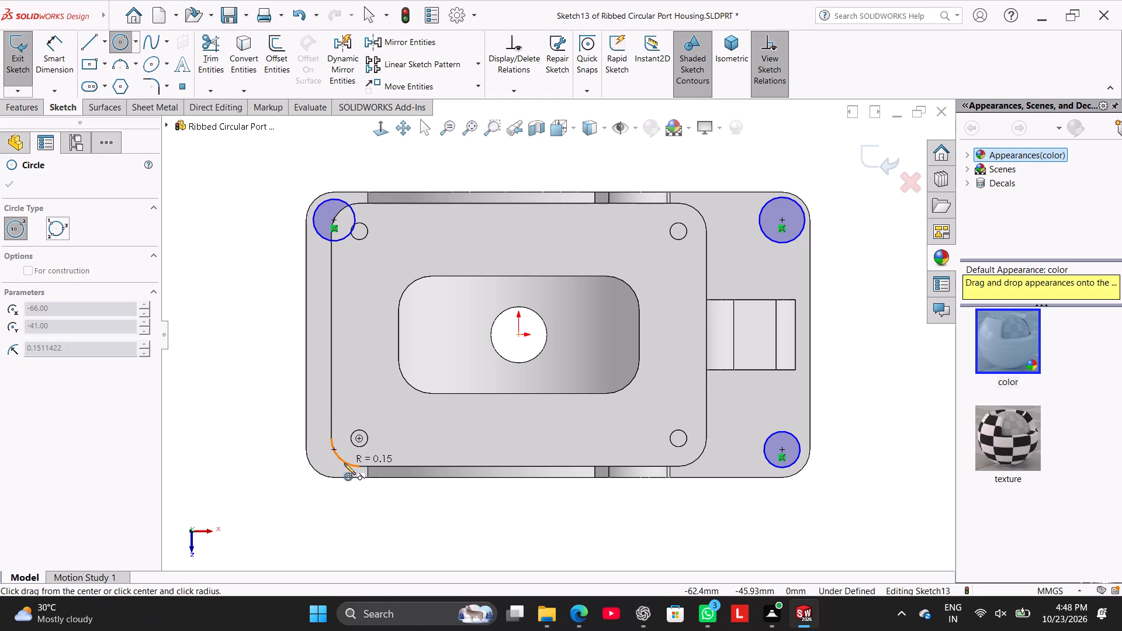
pyautogui.click(326, 468)
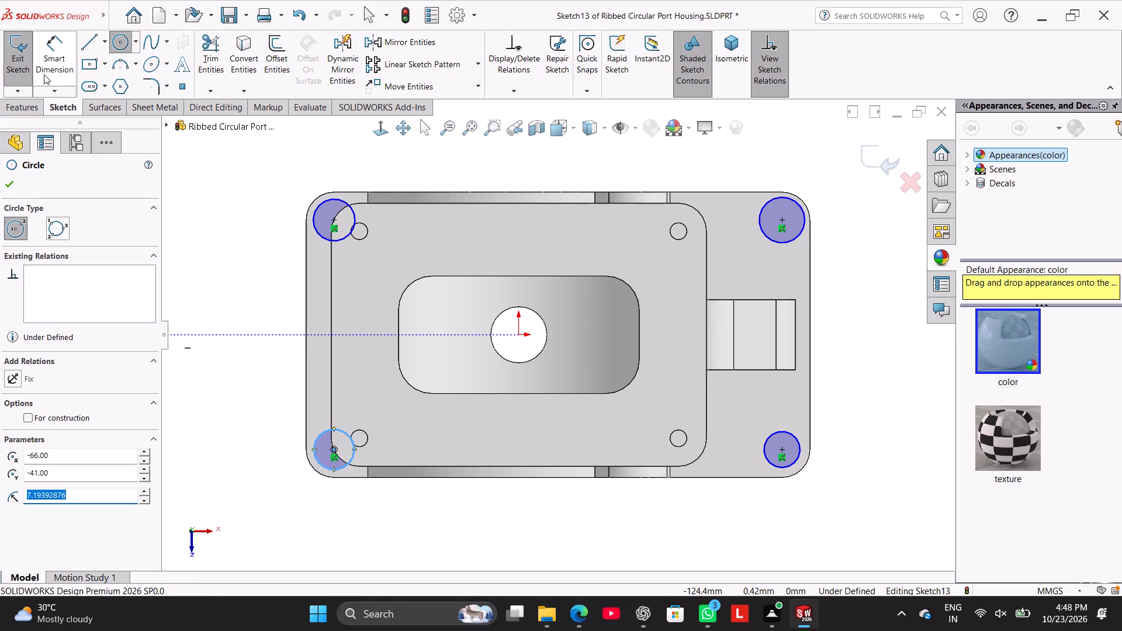
# Check the vertical and horizontal centre distances between the base corner circles with Smart Dimension, without placing a dimension.
pyautogui.click(44, 71)
pyautogui.click(335, 220)
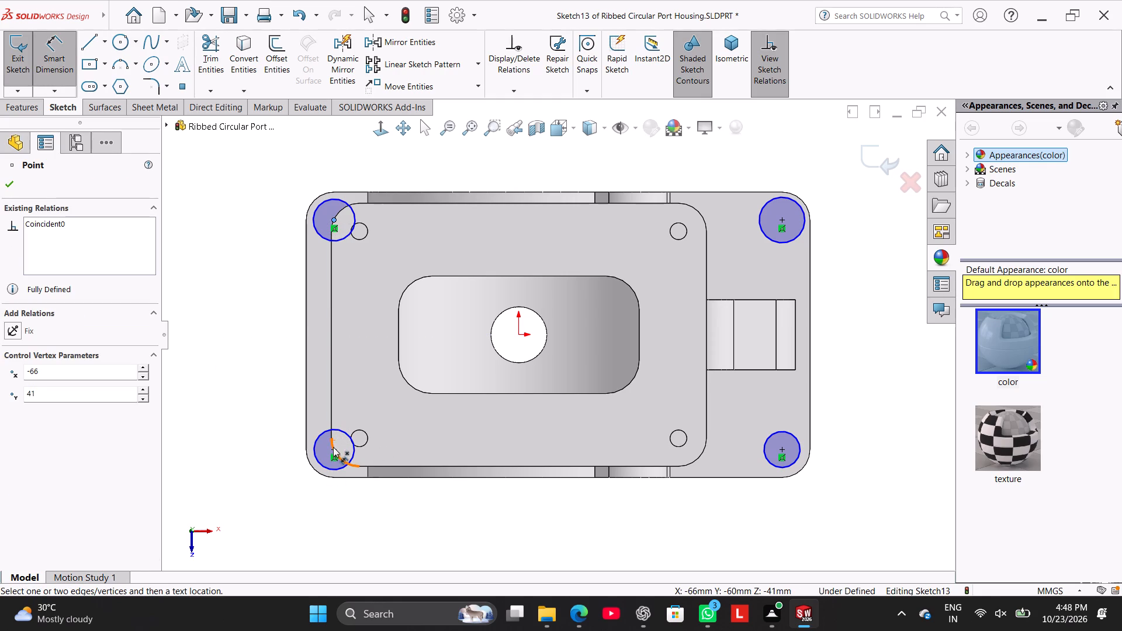
pyautogui.click(333, 447)
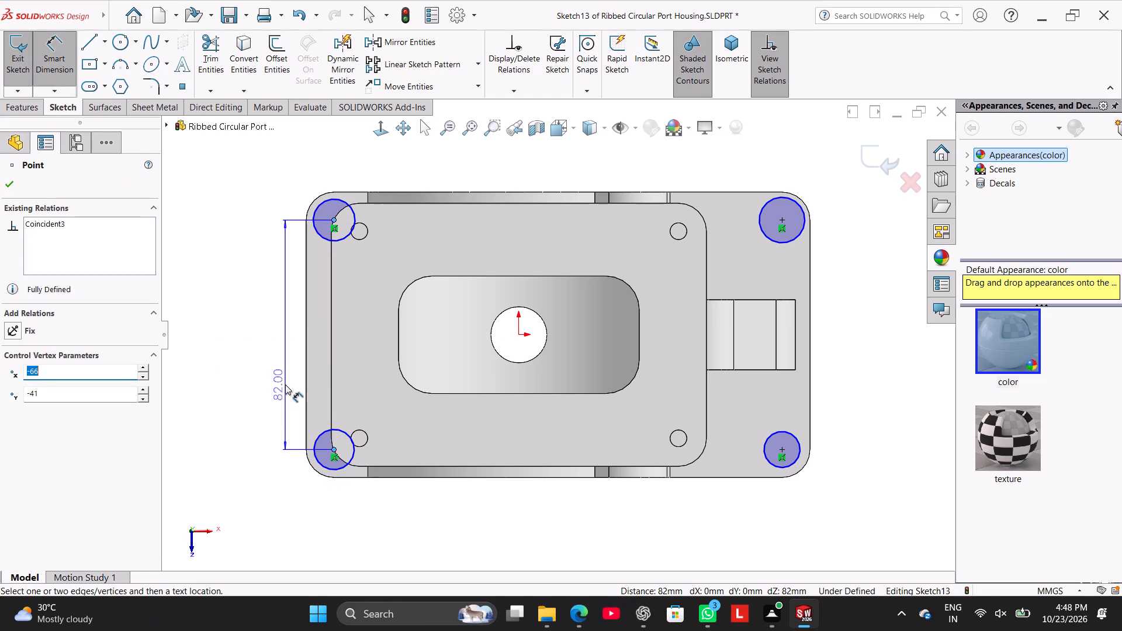
pyautogui.click(47, 60)
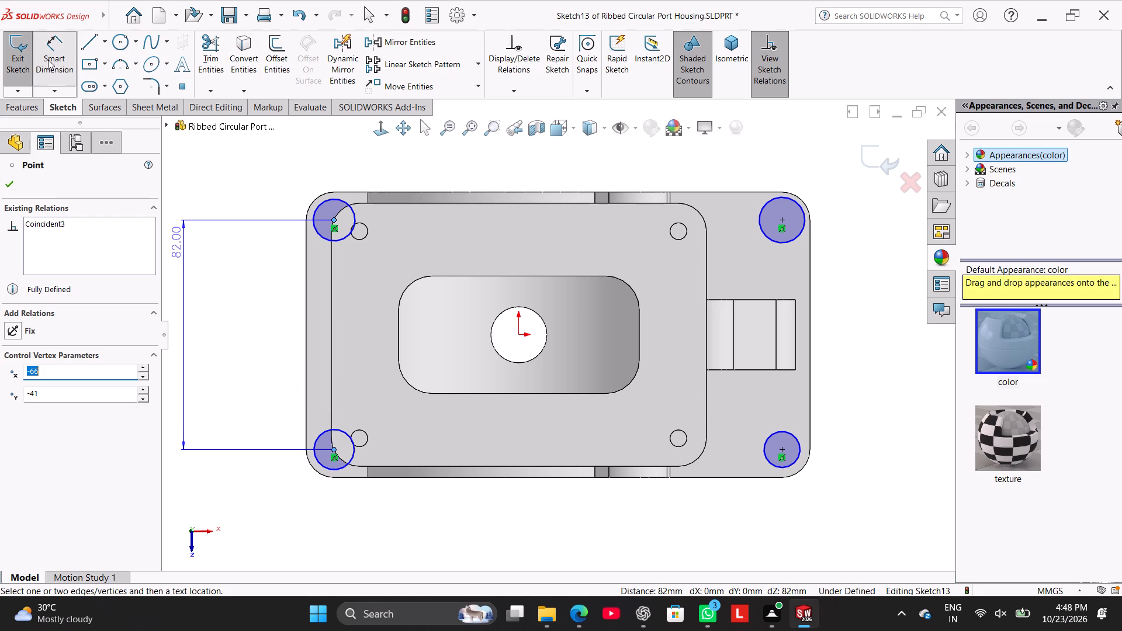
pyautogui.click(60, 58)
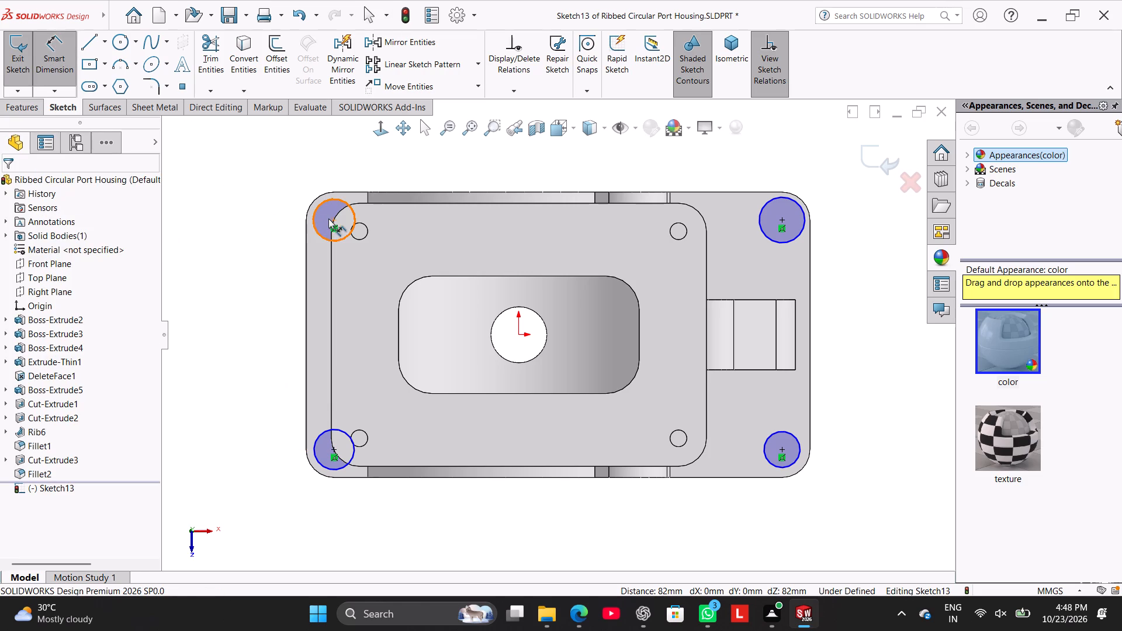
pyautogui.click(331, 219)
pyautogui.click(782, 222)
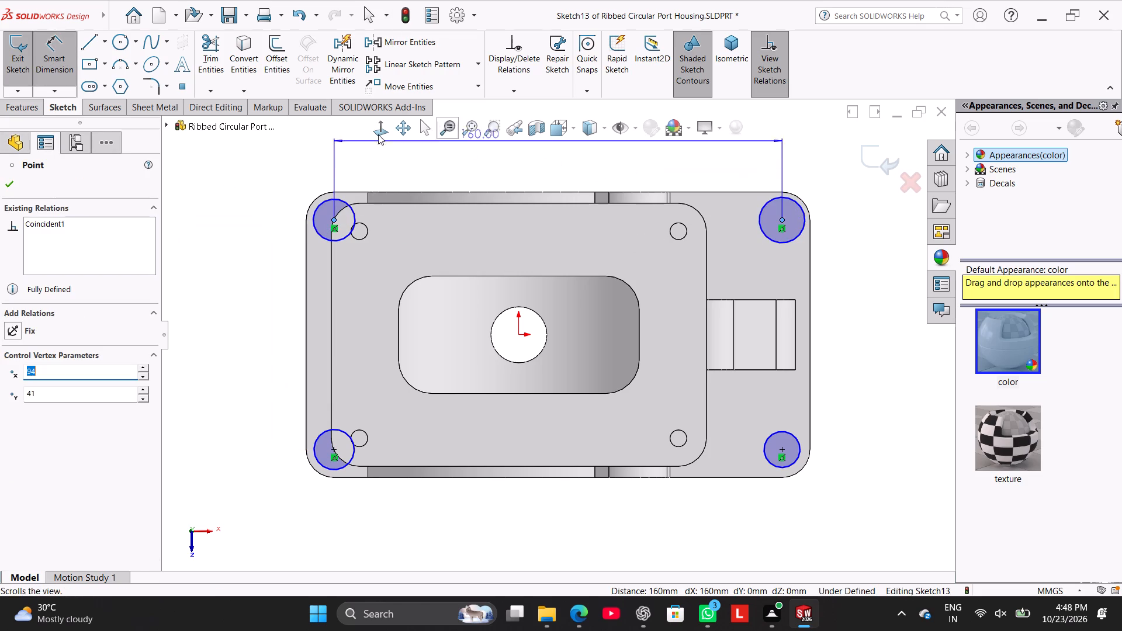
pyautogui.click(64, 45)
pyautogui.click(168, 211)
# Dimension the circle at the base's upper-left corner with a diameter of 10 mm.
pyautogui.click(57, 53)
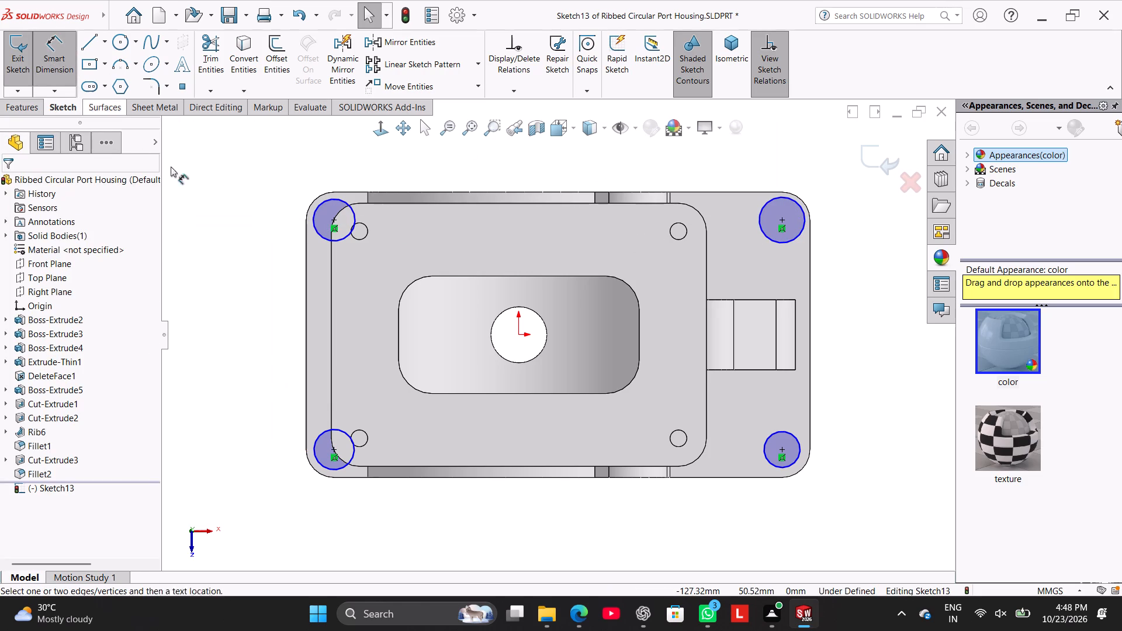
pyautogui.click(320, 209)
pyautogui.click(269, 165)
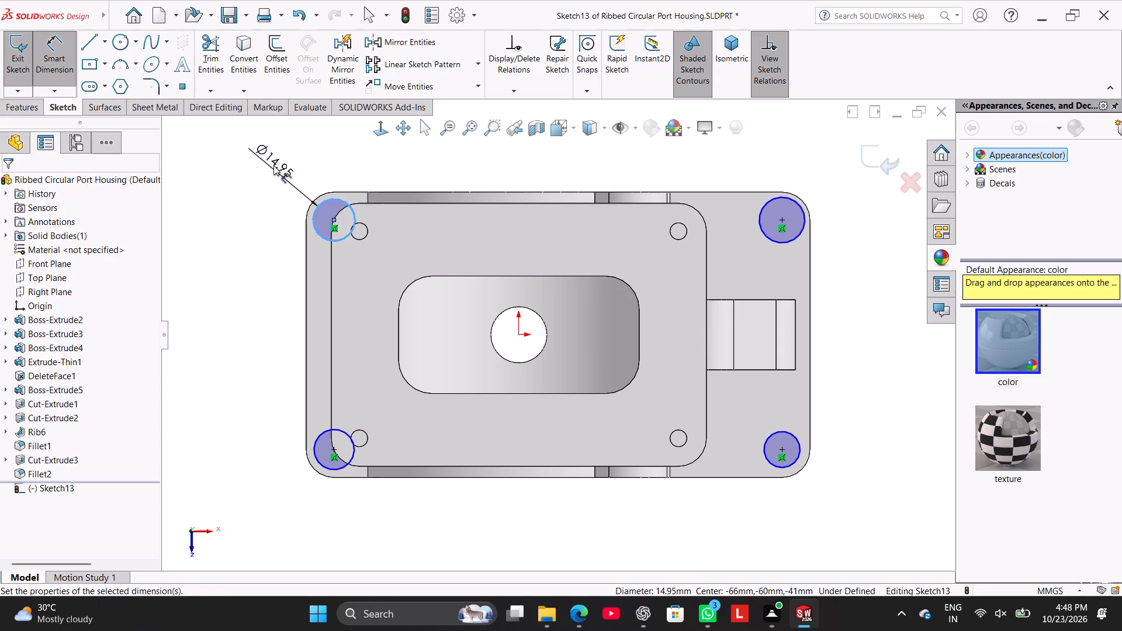
pyautogui.write('10')
pyautogui.press('Return')
pyautogui.rightClick(251, 271)
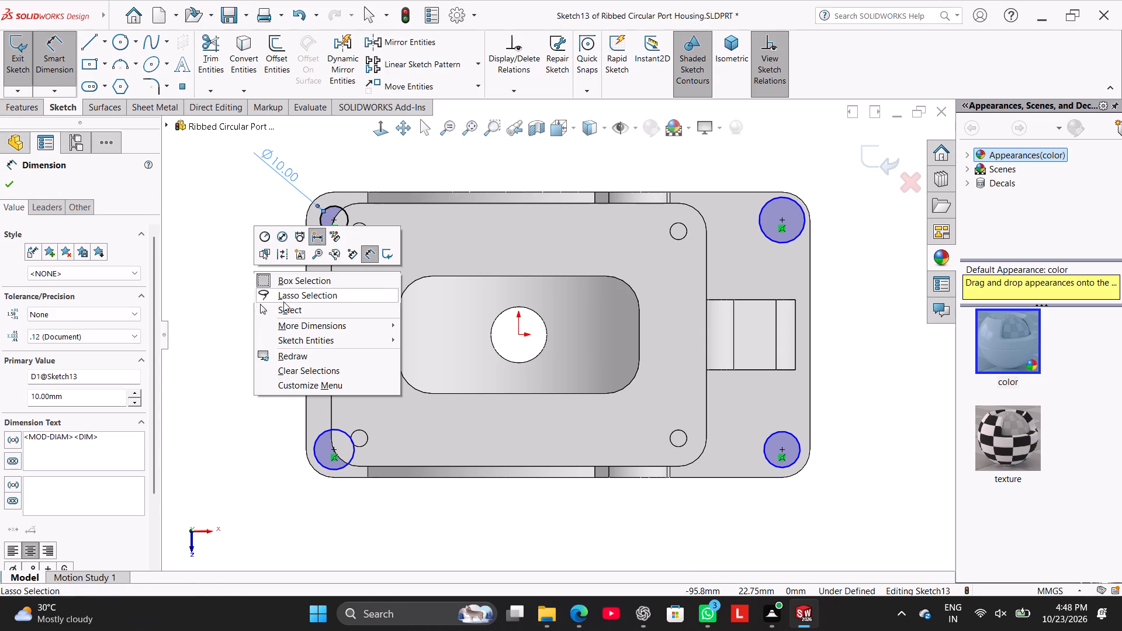
pyautogui.click(294, 308)
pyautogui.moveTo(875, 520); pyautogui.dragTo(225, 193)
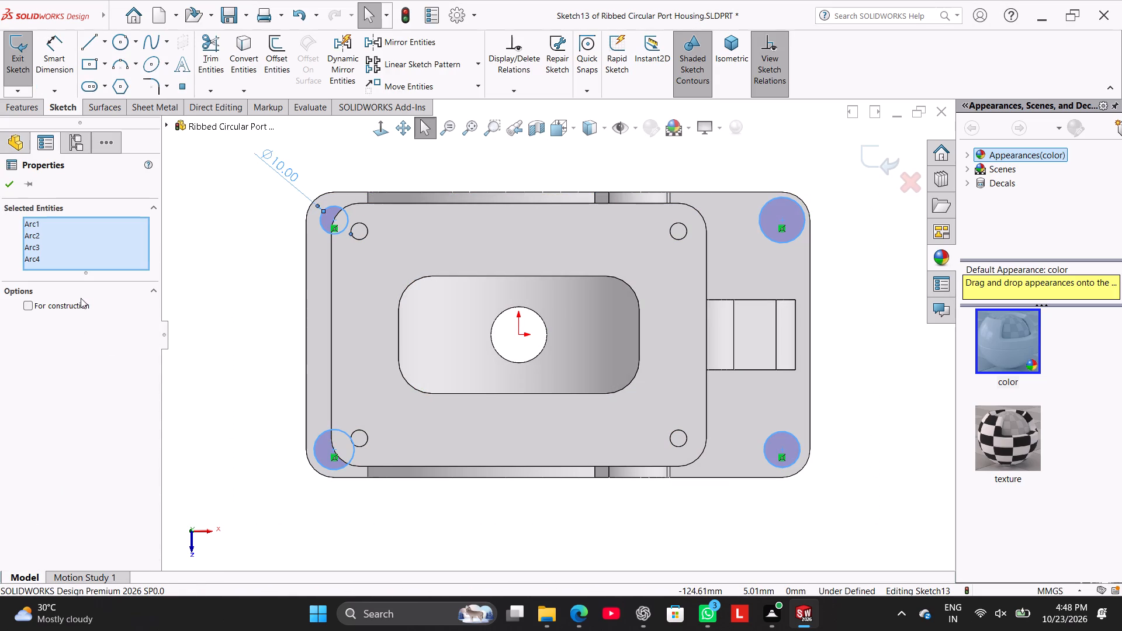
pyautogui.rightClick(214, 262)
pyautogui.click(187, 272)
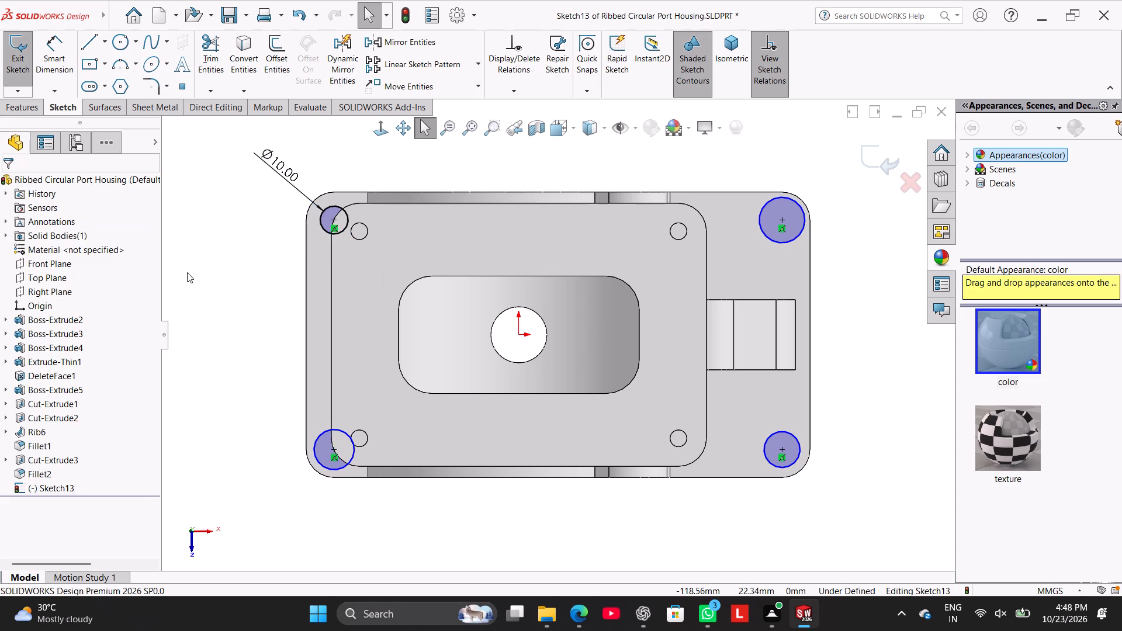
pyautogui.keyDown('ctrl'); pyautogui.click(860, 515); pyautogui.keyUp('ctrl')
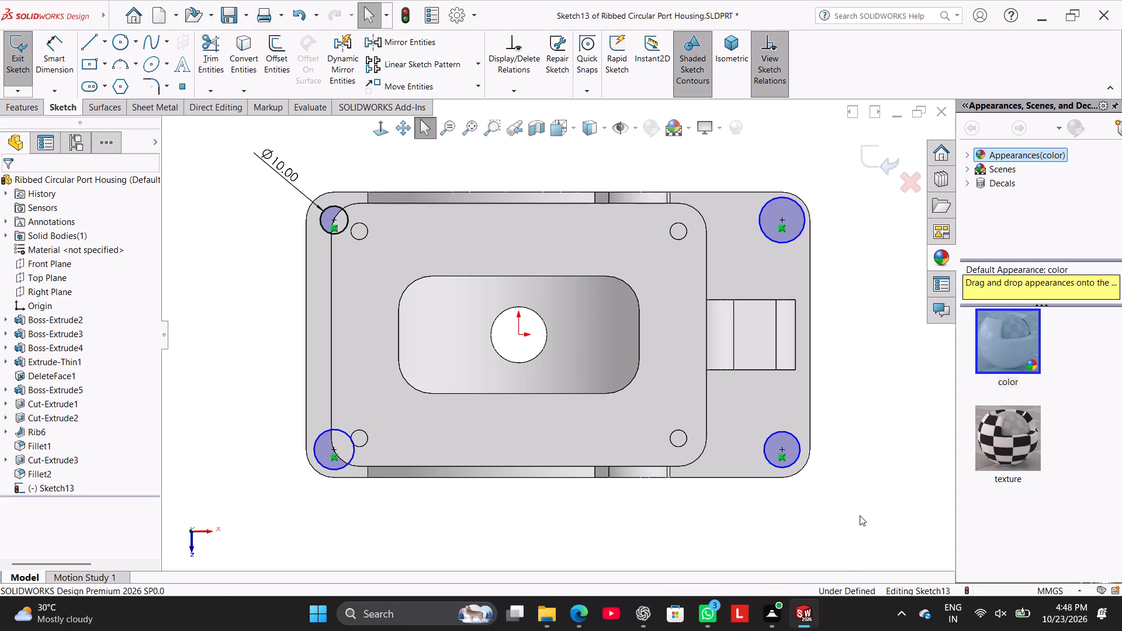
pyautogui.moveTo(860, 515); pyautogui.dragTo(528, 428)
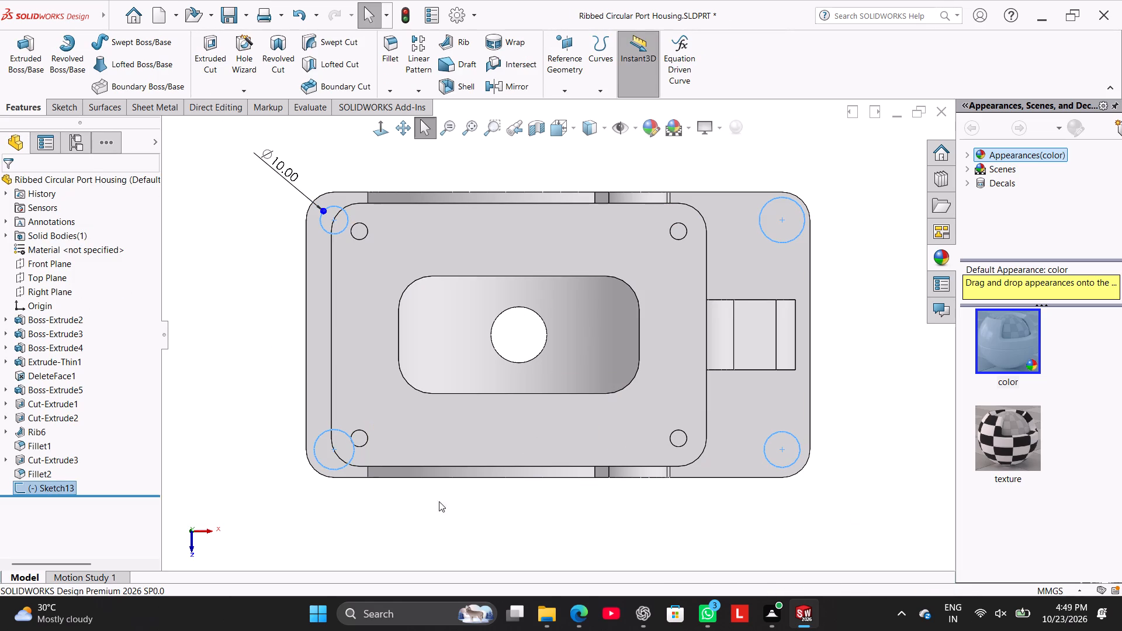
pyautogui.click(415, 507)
# Reopen the sketch of the base's four corner circles for editing.
pyautogui.doubleClick(342, 433)
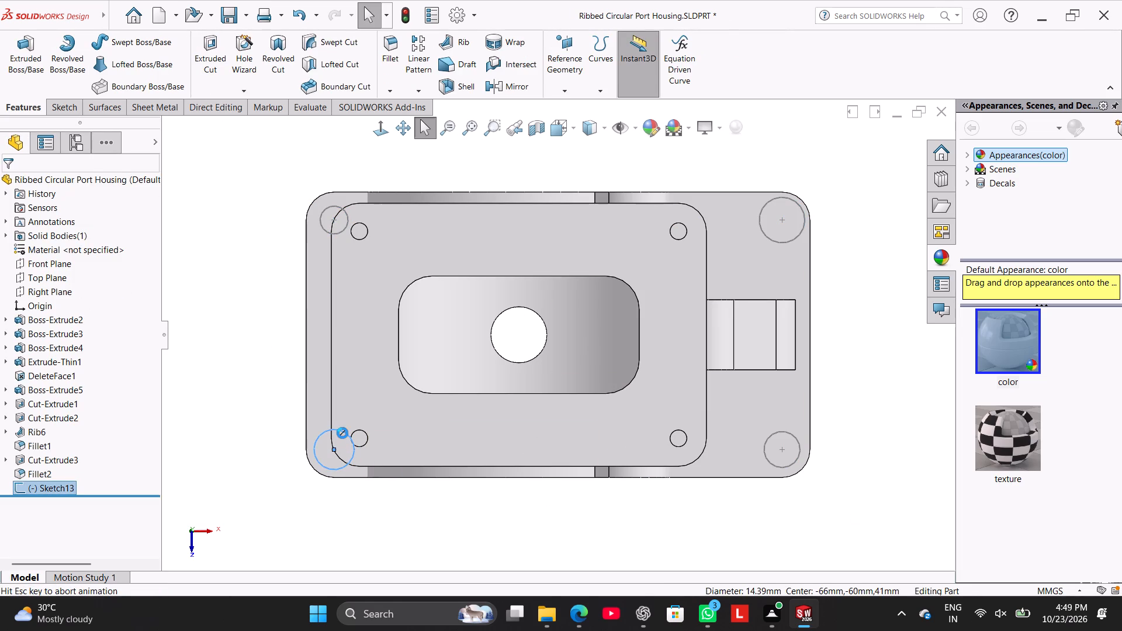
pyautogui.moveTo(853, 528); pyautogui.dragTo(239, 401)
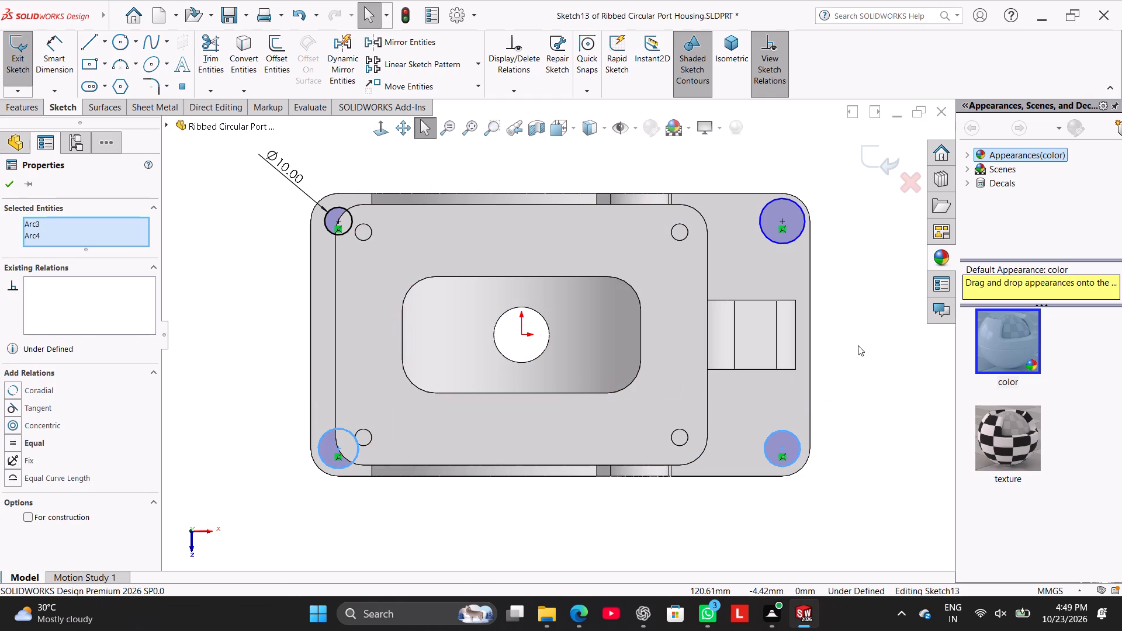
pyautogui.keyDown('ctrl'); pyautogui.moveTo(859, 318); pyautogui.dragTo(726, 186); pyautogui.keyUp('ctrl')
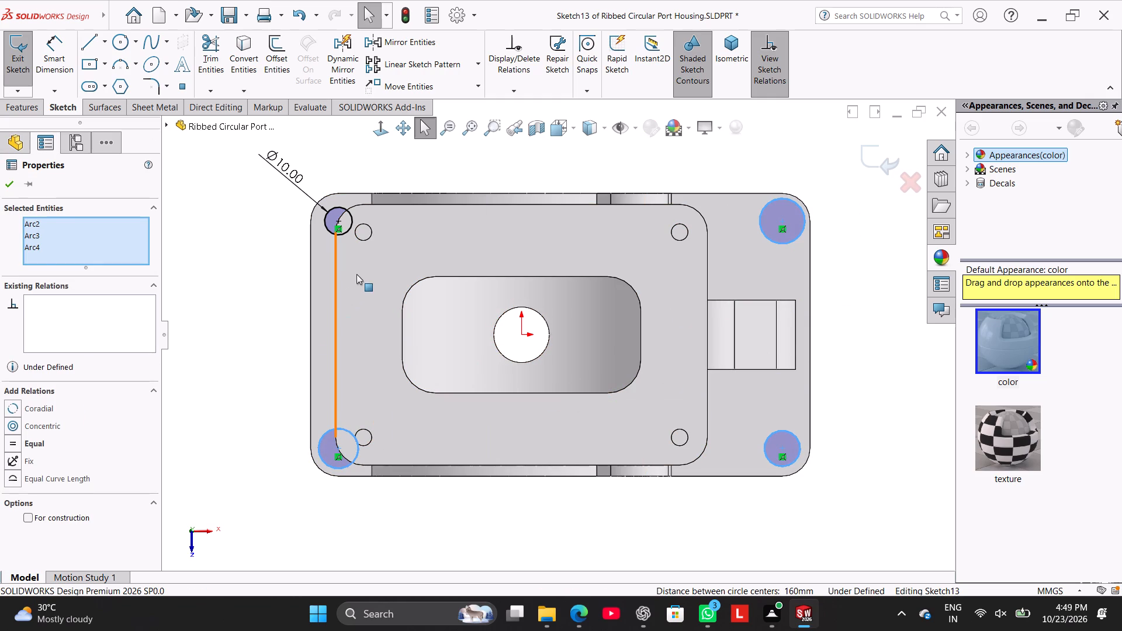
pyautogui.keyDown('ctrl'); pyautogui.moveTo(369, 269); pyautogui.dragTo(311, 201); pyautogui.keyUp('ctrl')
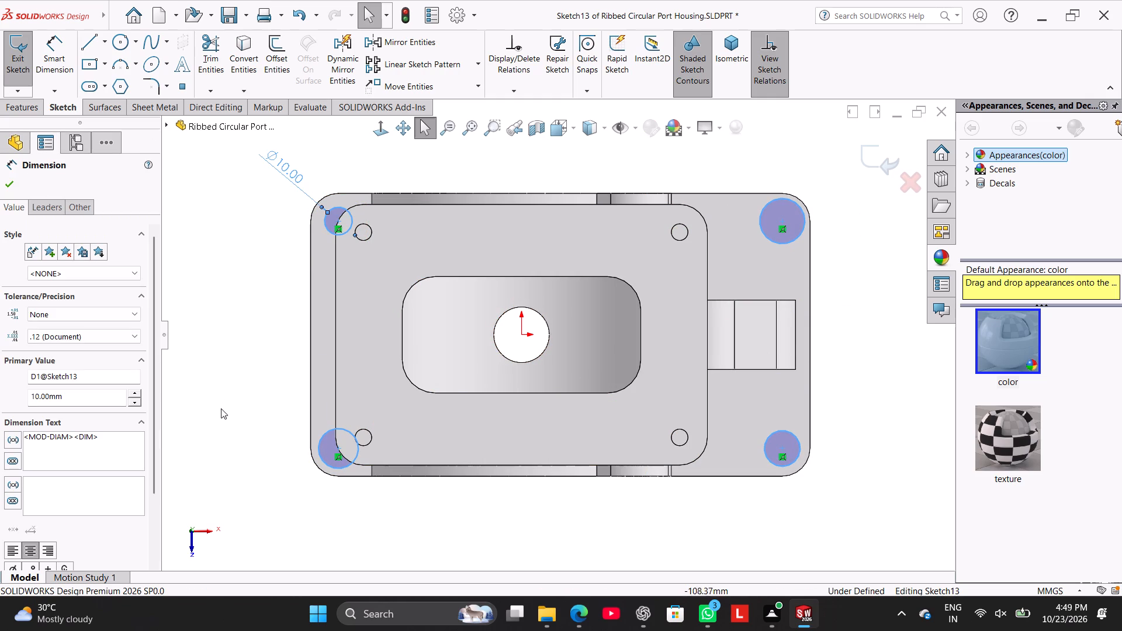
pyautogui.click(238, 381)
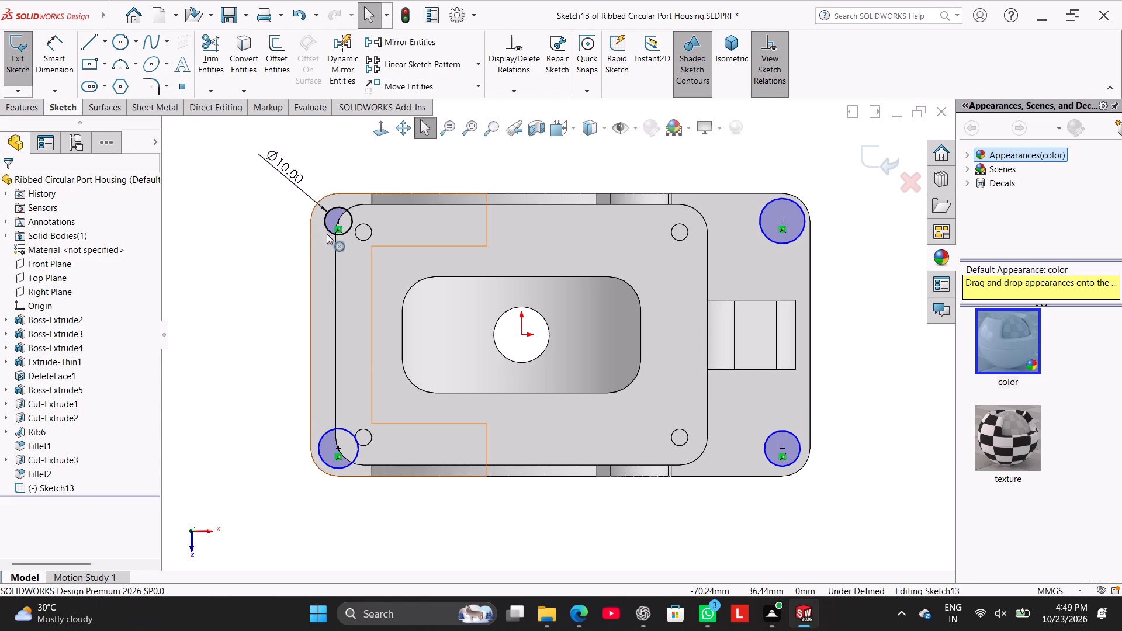
# Apply an Equal relation to all four base corner circles, including the dimensioned 10 mm one.
pyautogui.keyDown('ctrl'); pyautogui.click(327, 234); pyautogui.keyUp('ctrl')
pyautogui.keyDown('ctrl'); pyautogui.click(322, 442); pyautogui.keyUp('ctrl')
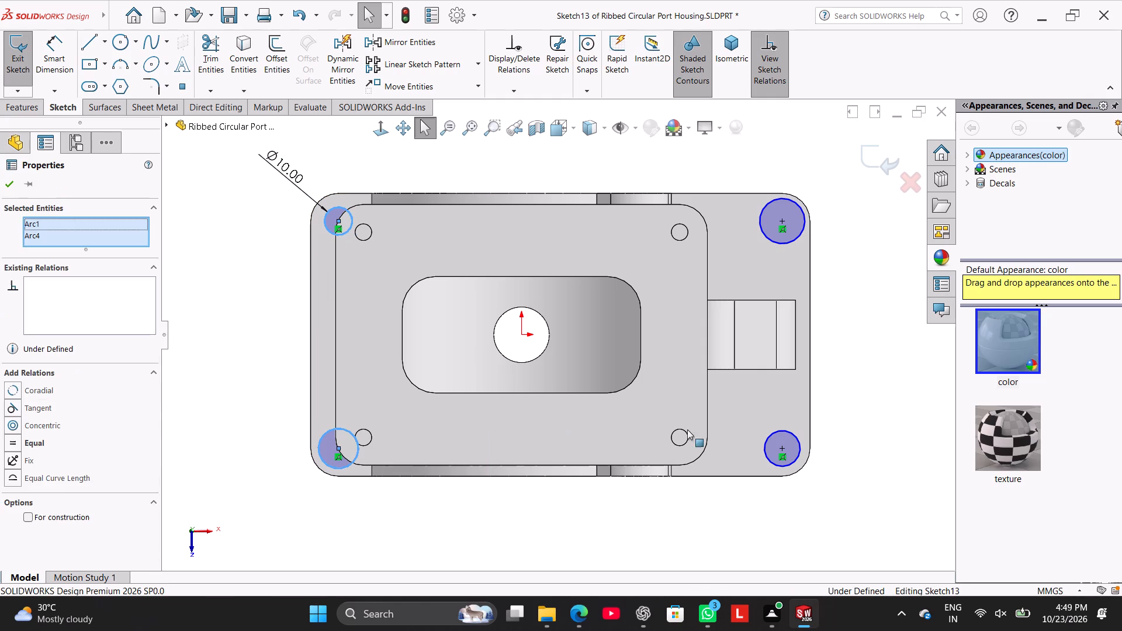
pyautogui.keyDown('ctrl'); pyautogui.click(769, 450); pyautogui.keyUp('ctrl')
pyautogui.keyDown('ctrl'); pyautogui.click(796, 241); pyautogui.keyUp('ctrl')
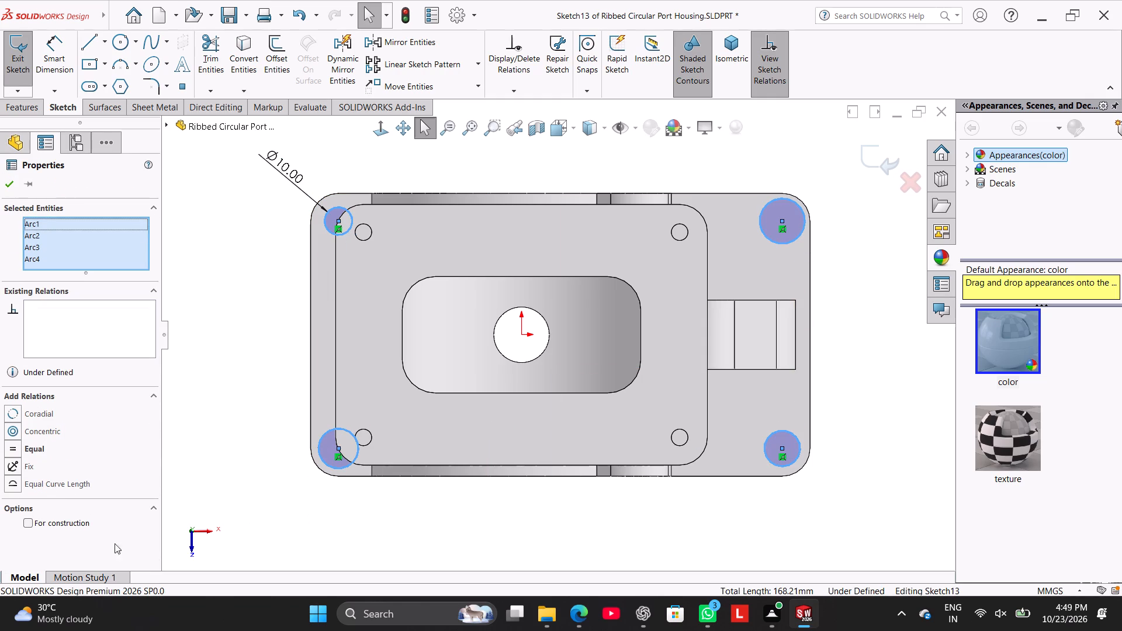
pyautogui.click(34, 452)
pyautogui.click(138, 367)
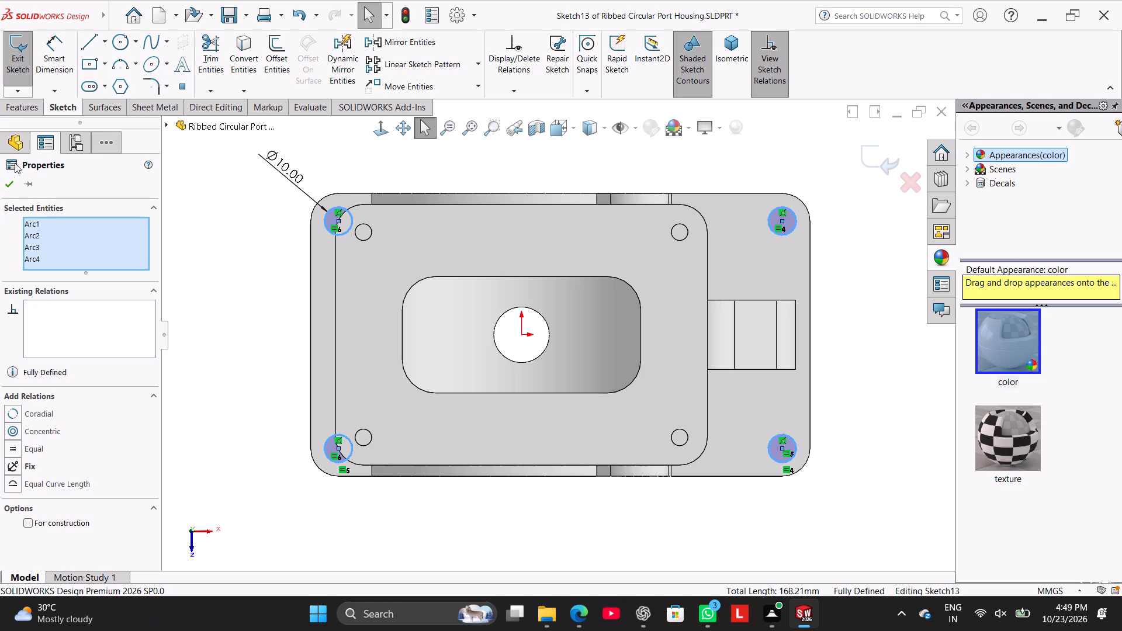
pyautogui.click(7, 185)
# Cut-extrude the four corner circles through the base with the Up To Next end condition and show the isometric view.
pyautogui.click(20, 110)
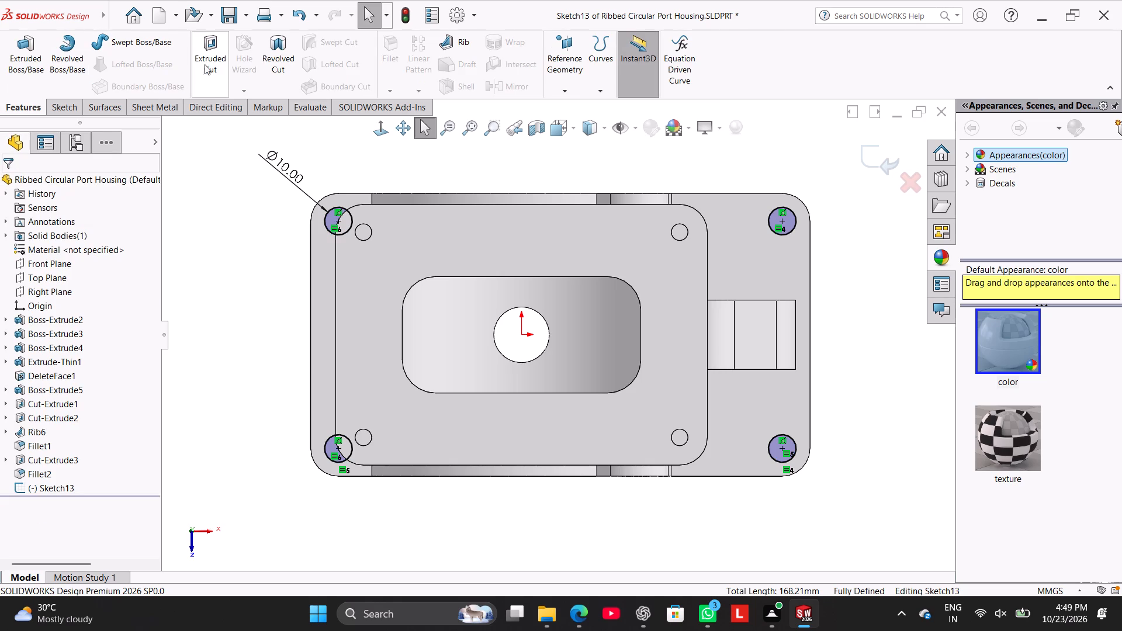
pyautogui.click(211, 82)
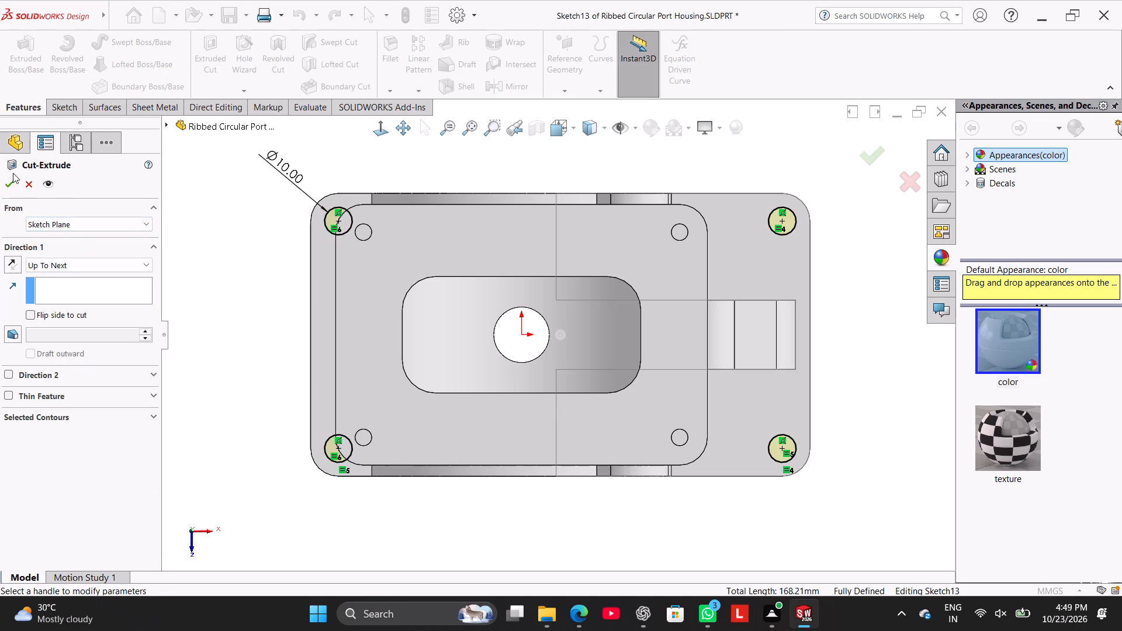
pyautogui.click(12, 177)
pyautogui.click(197, 318)
pyautogui.moveTo(226, 391); pyautogui.dragTo(366, 203, button='right')
pyautogui.click(283, 384)
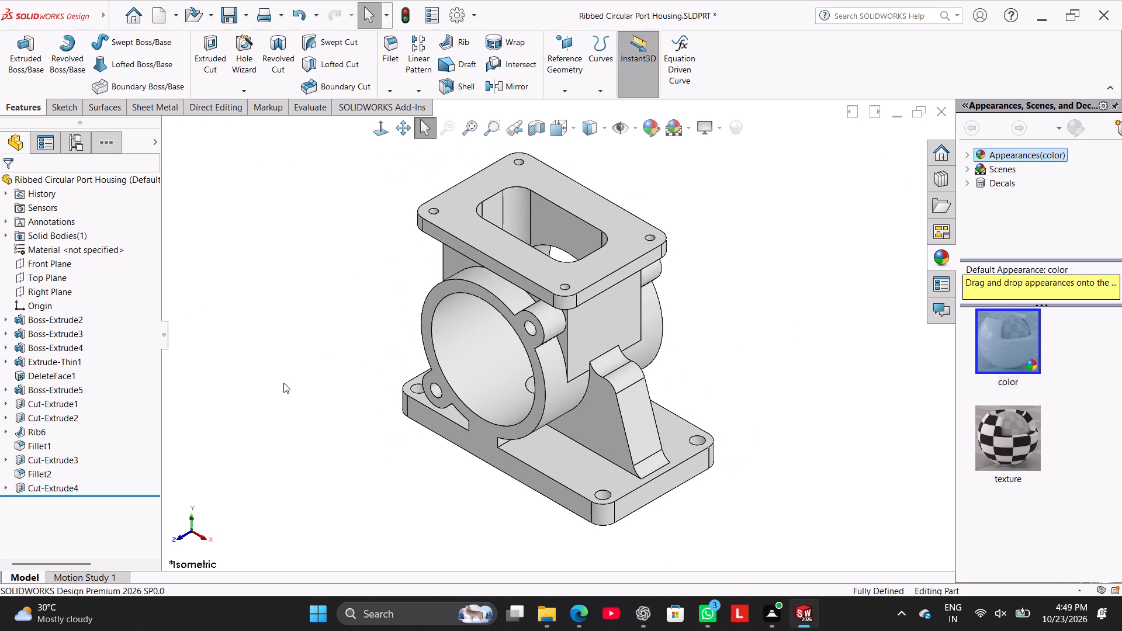
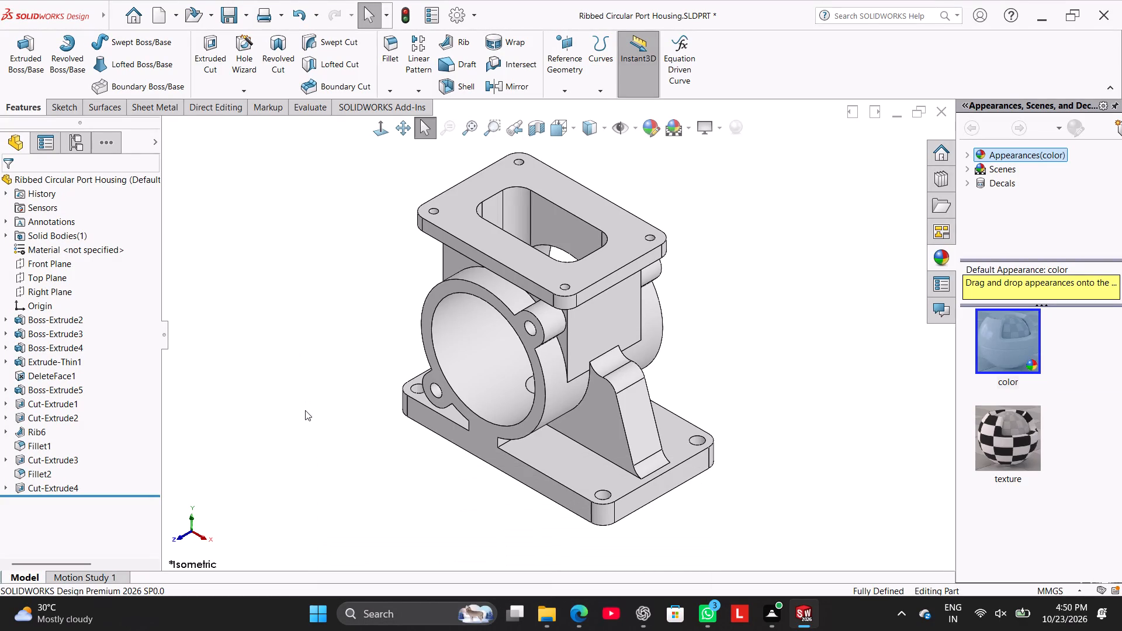
# Edit the Extrude-Thin1 feature and set its mid-plane depth to 10 mm.
pyautogui.moveTo(305, 412); pyautogui.dragTo(363, 412, button='middle')
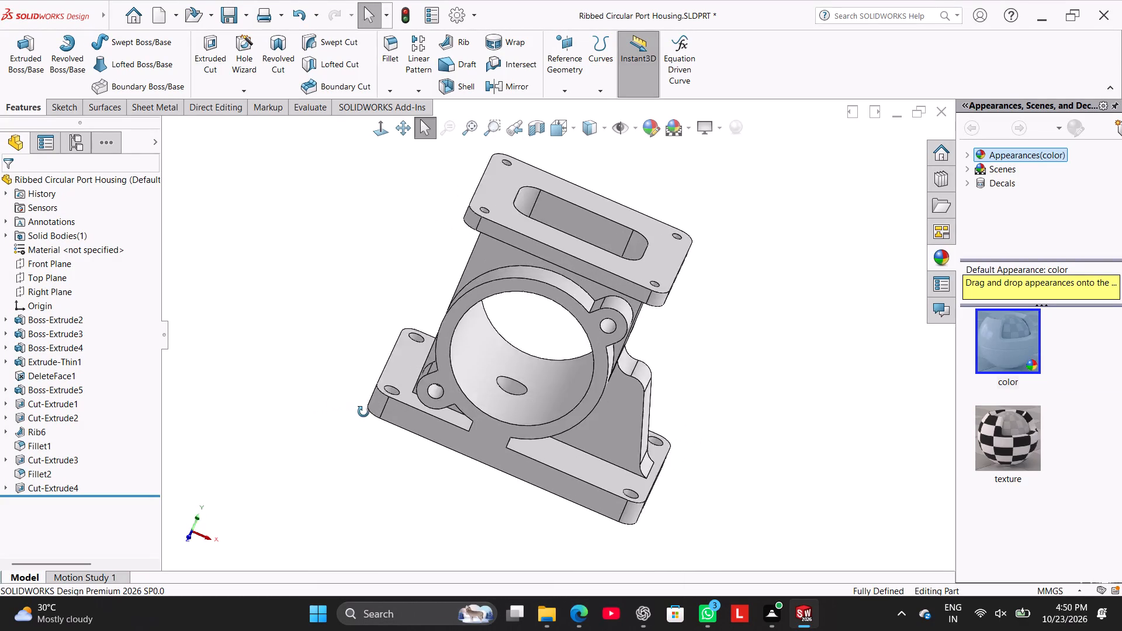
pyautogui.moveTo(363, 412); pyautogui.dragTo(382, 462, button='middle')
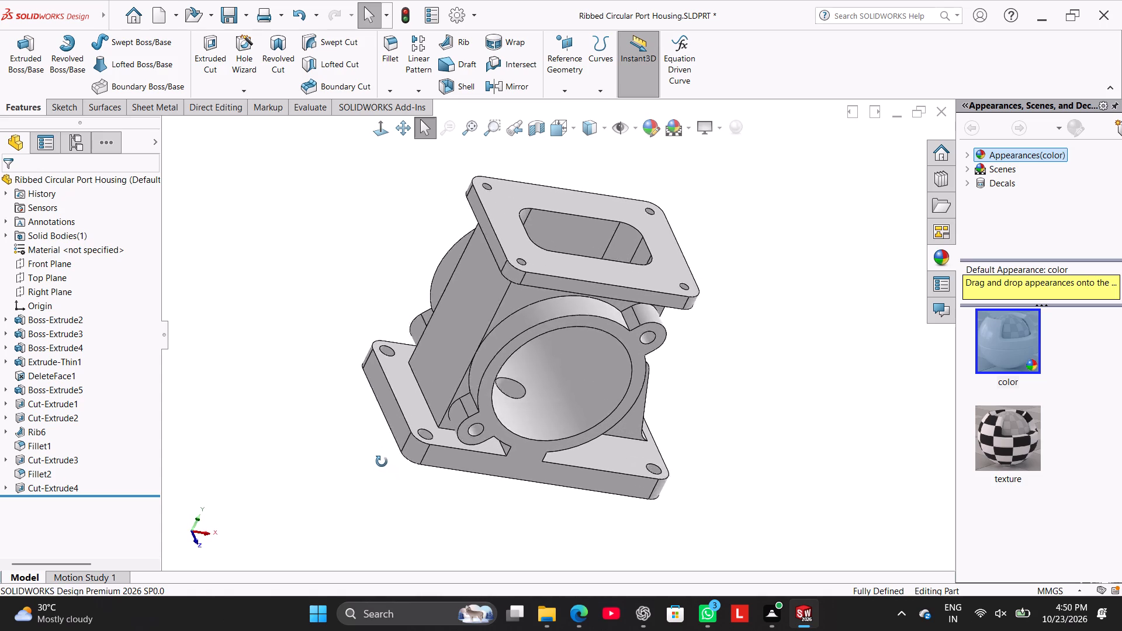
pyautogui.moveTo(382, 462); pyautogui.dragTo(370, 341, button='middle')
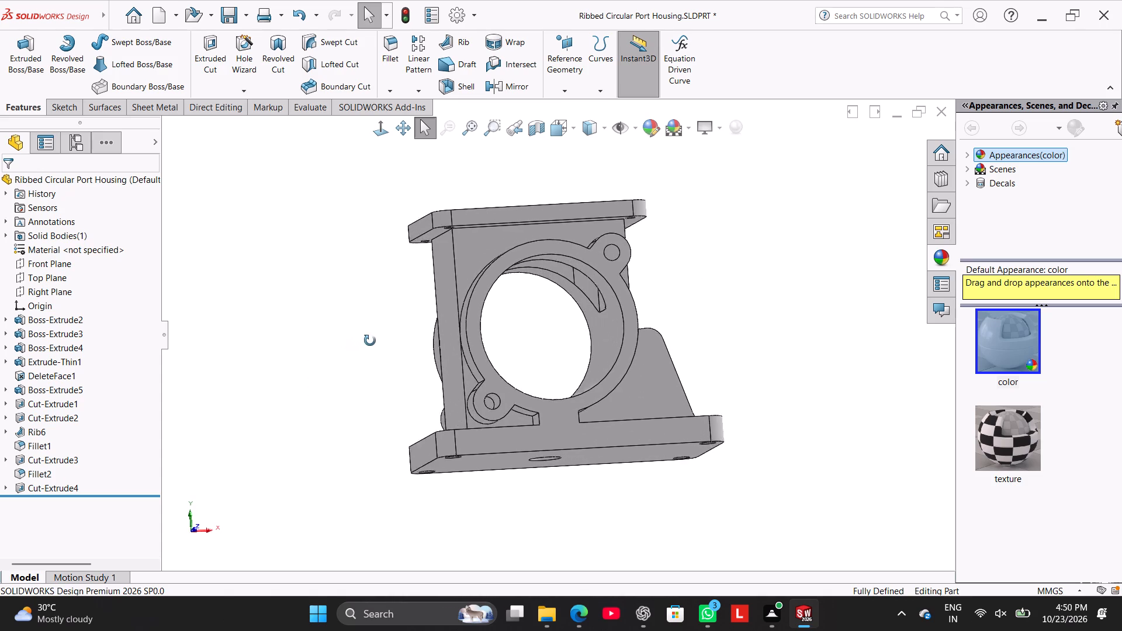
pyautogui.moveTo(370, 341); pyautogui.dragTo(378, 373, button='middle')
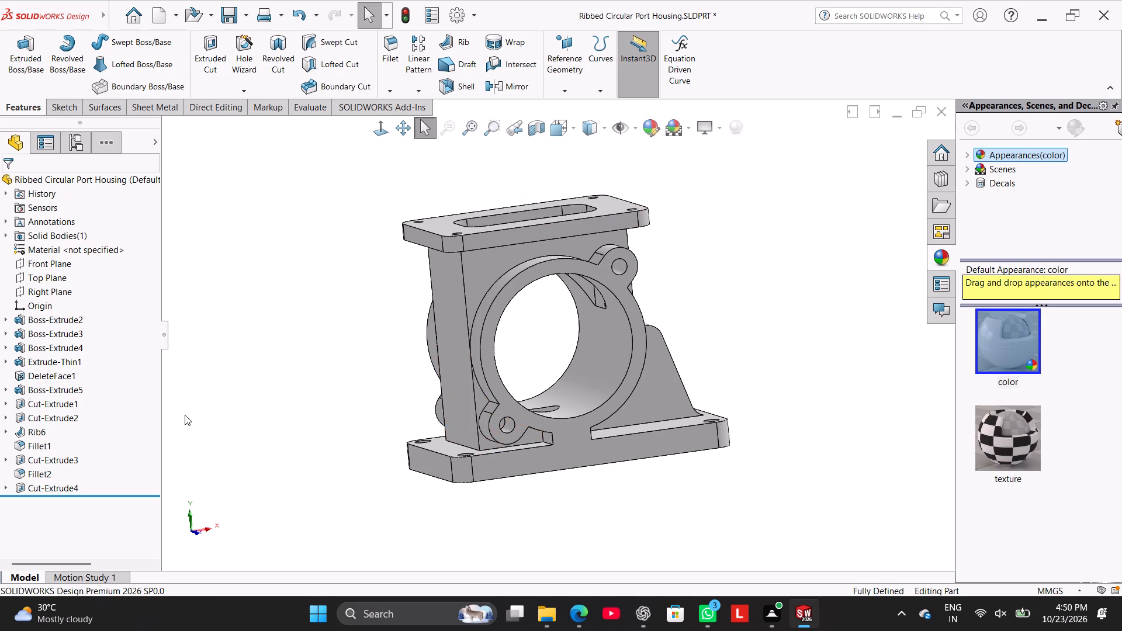
pyautogui.moveTo(206, 415); pyautogui.dragTo(173, 401, button='middle')
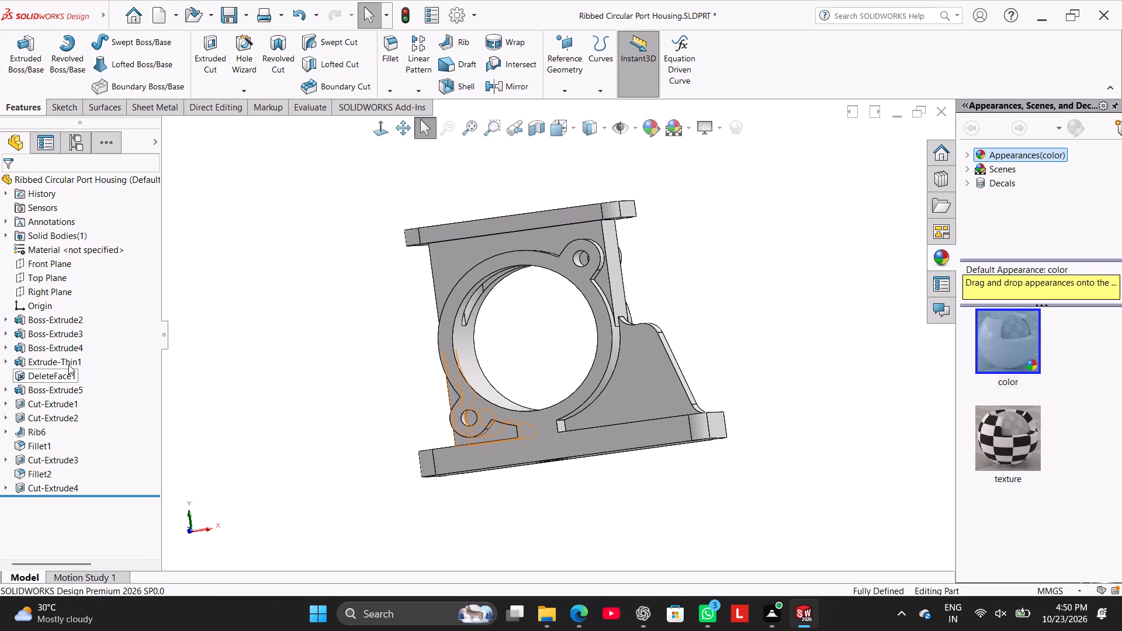
pyautogui.click(68, 365)
pyautogui.click(78, 331)
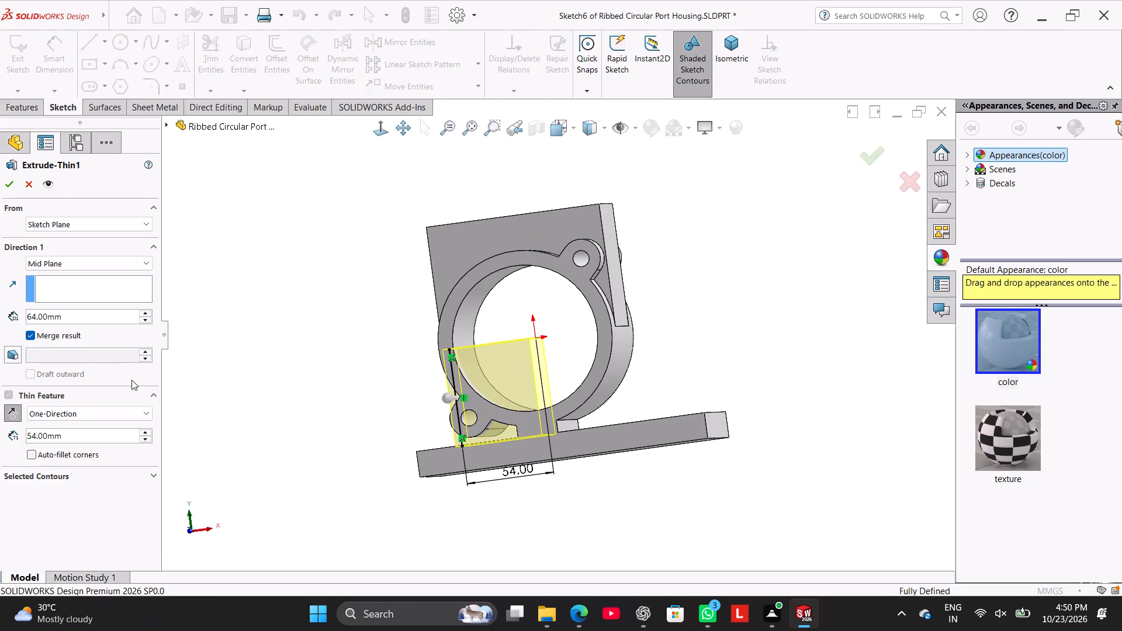
pyautogui.moveTo(211, 390); pyautogui.dragTo(234, 424, button='middle')
pyautogui.doubleClick(127, 322)
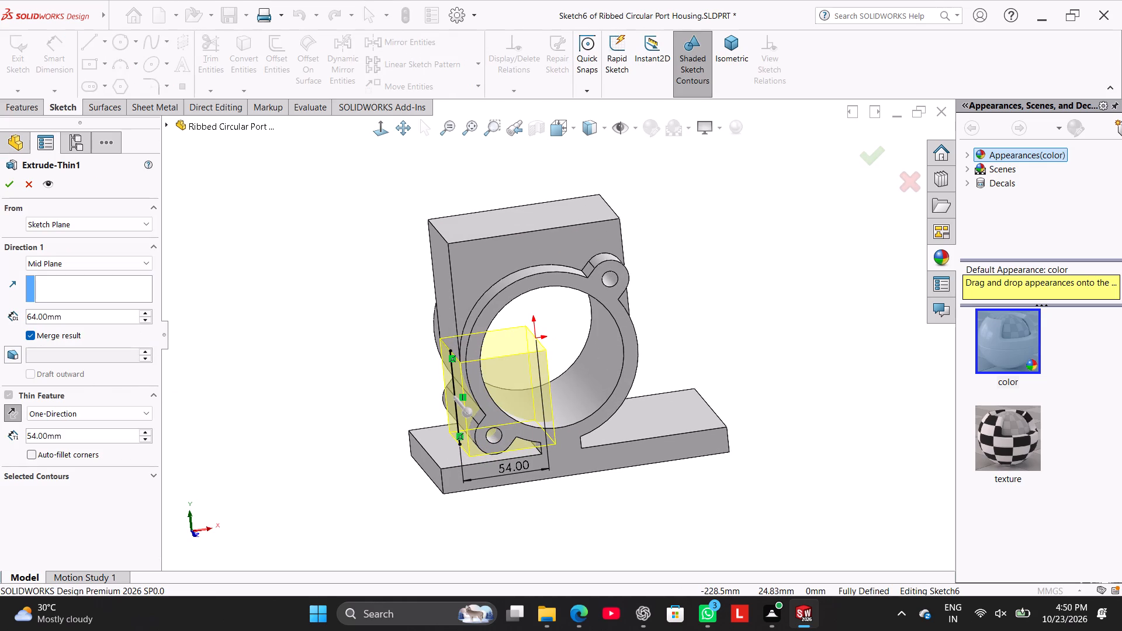
pyautogui.write('10')
pyautogui.press('Return')
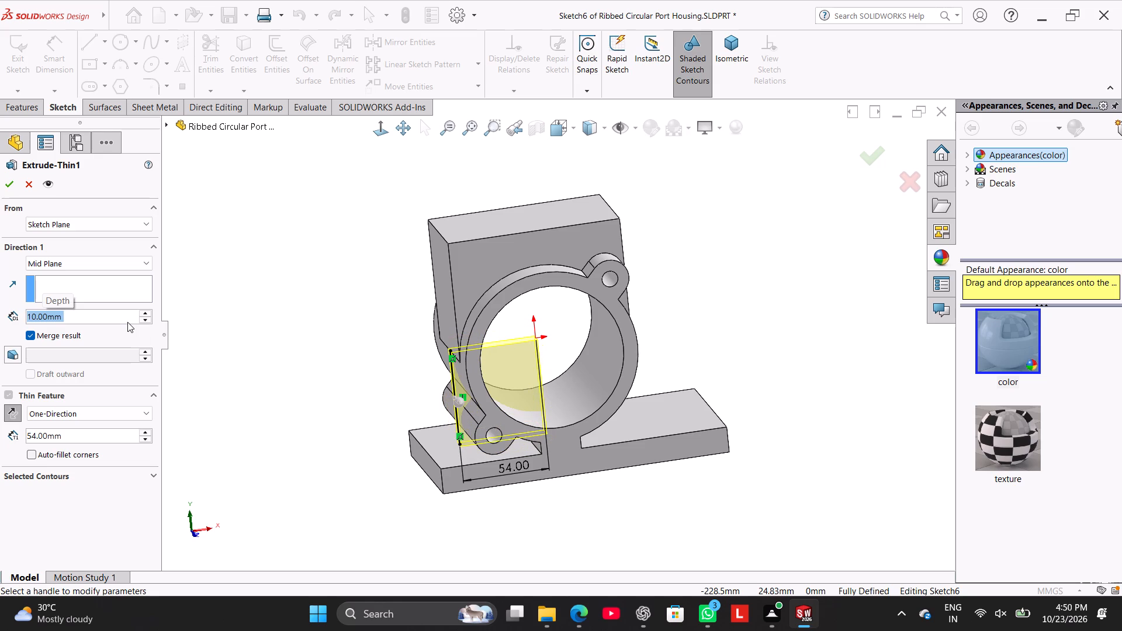
pyautogui.click(9, 186)
pyautogui.click(299, 355)
# Fillet the bottom edge of the thinned web where it meets the base plate with a 5 mm radius.
pyautogui.moveTo(340, 356); pyautogui.dragTo(386, 353, button='middle')
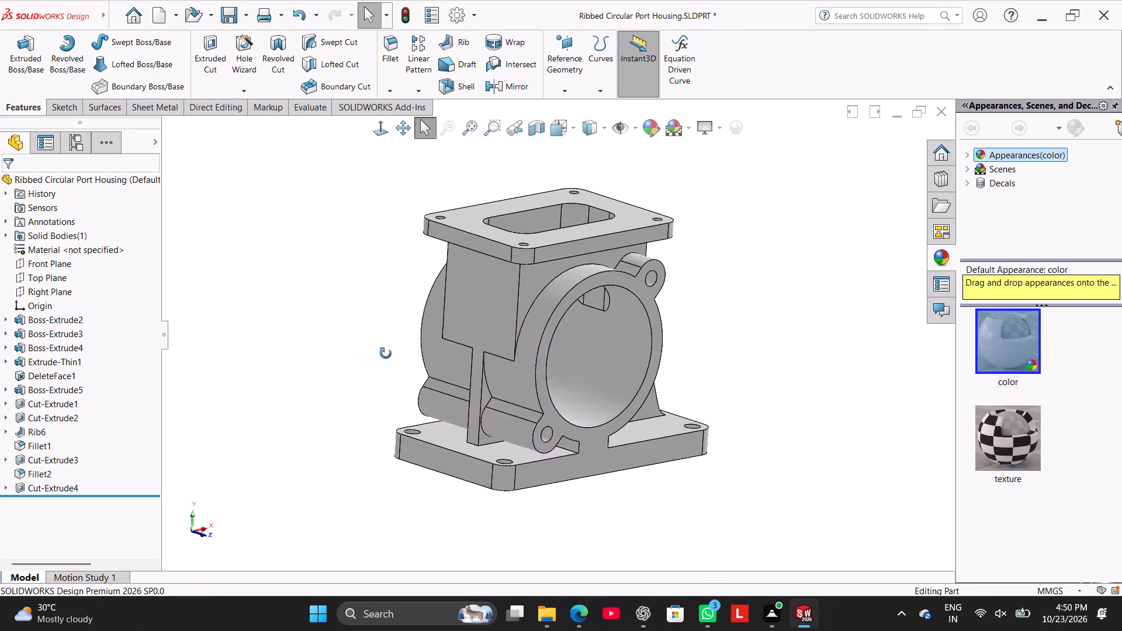
pyautogui.moveTo(386, 353); pyautogui.dragTo(391, 375, button='middle')
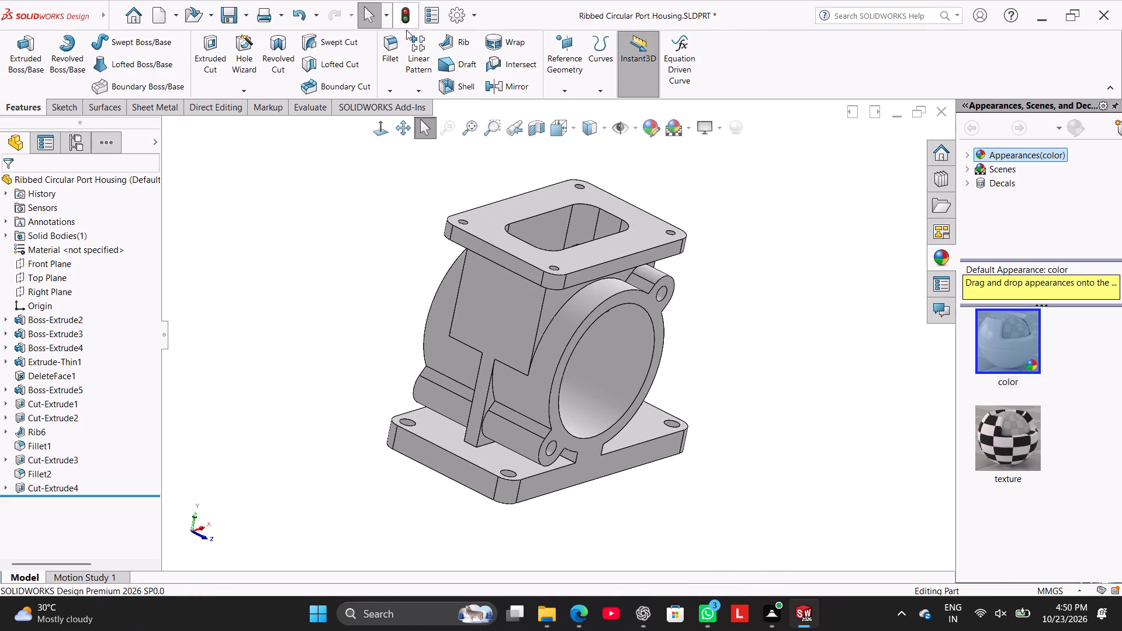
pyautogui.click(400, 64)
pyautogui.click(467, 443)
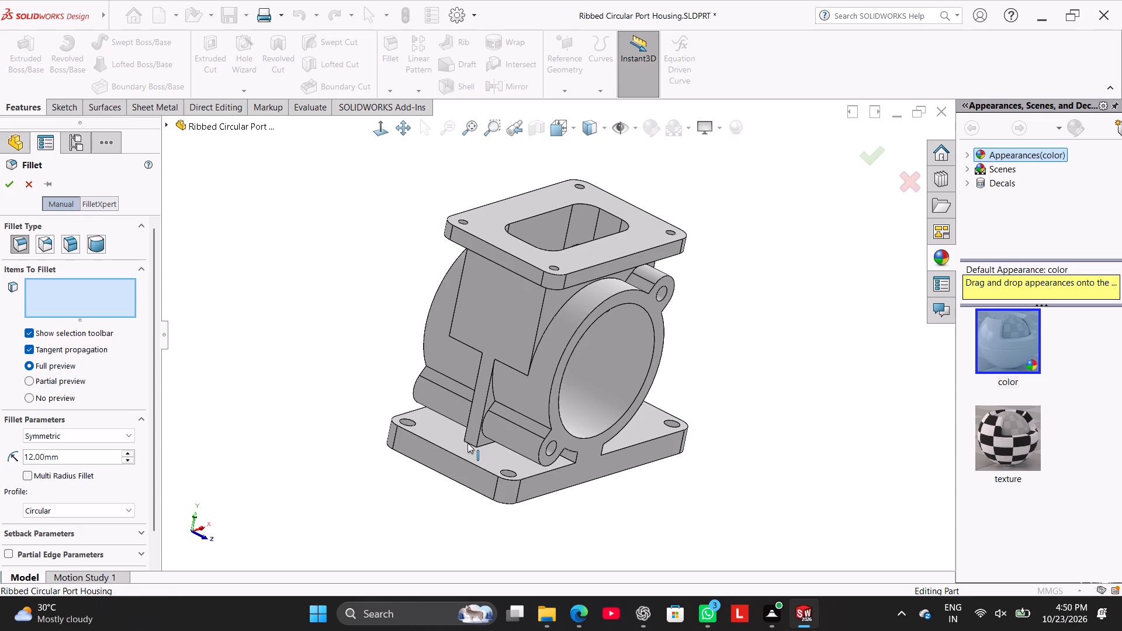
pyautogui.press('5')
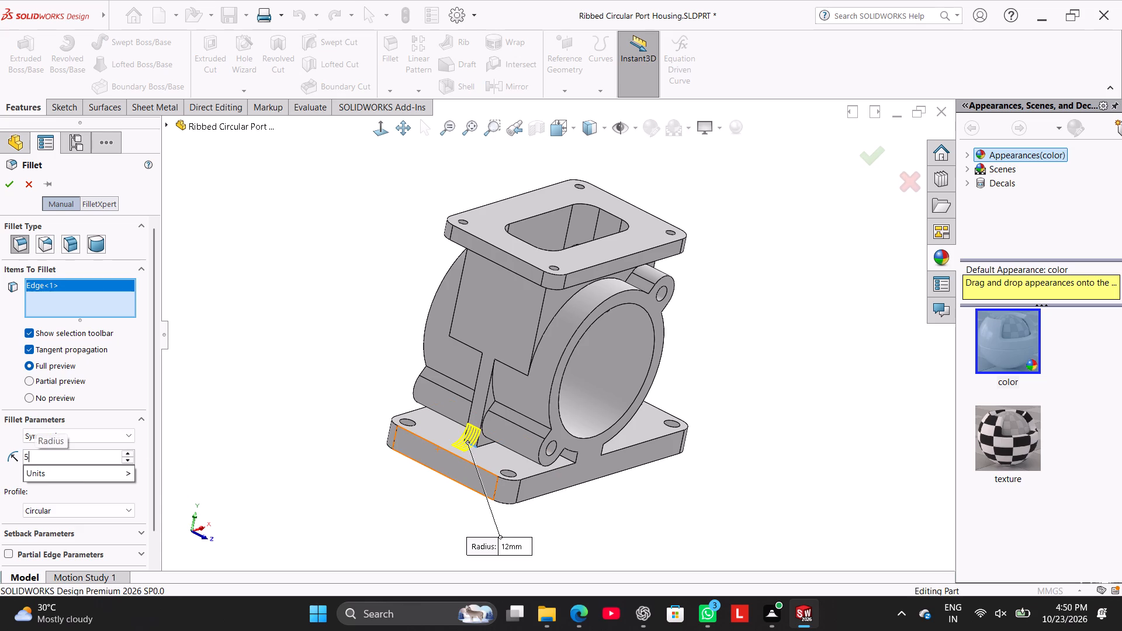
pyautogui.press('Return')
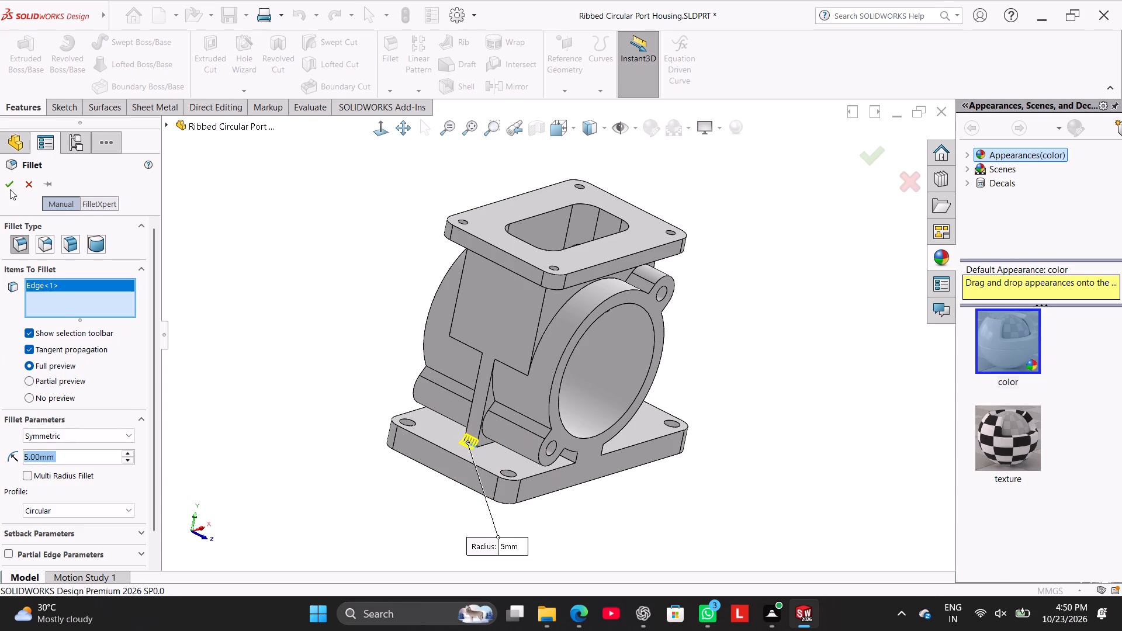
pyautogui.click(10, 189)
pyautogui.click(271, 332)
# Preview a section view on the Top Plane at a -57 mm offset to examine the ribs just above the base plate.
pyautogui.moveTo(253, 434); pyautogui.dragTo(383, 318, button='right')
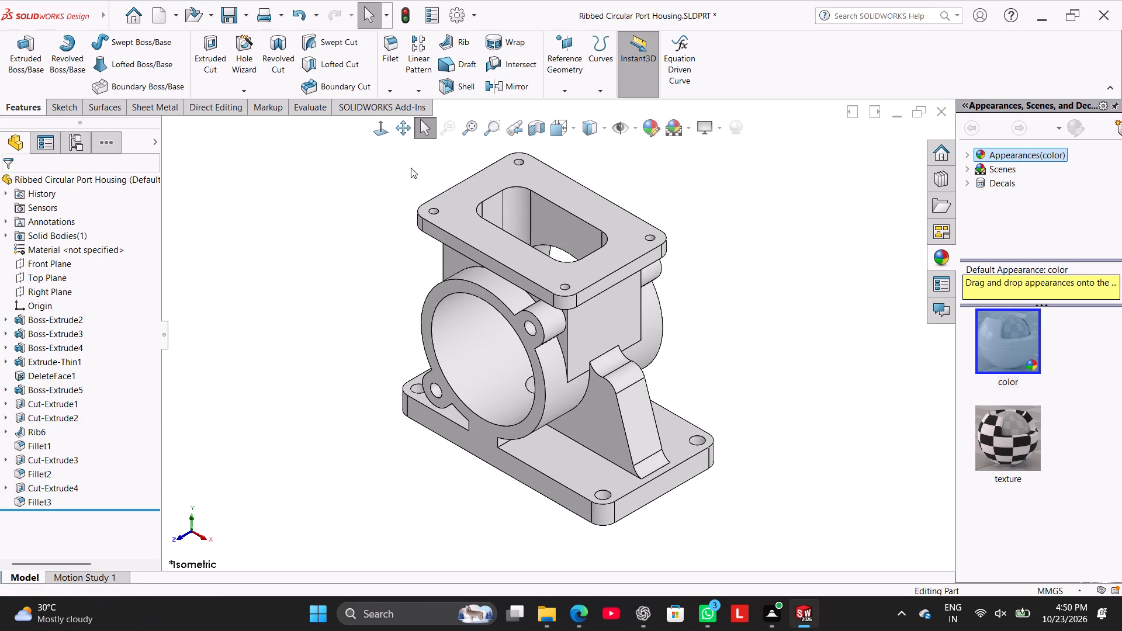
pyautogui.click(540, 128)
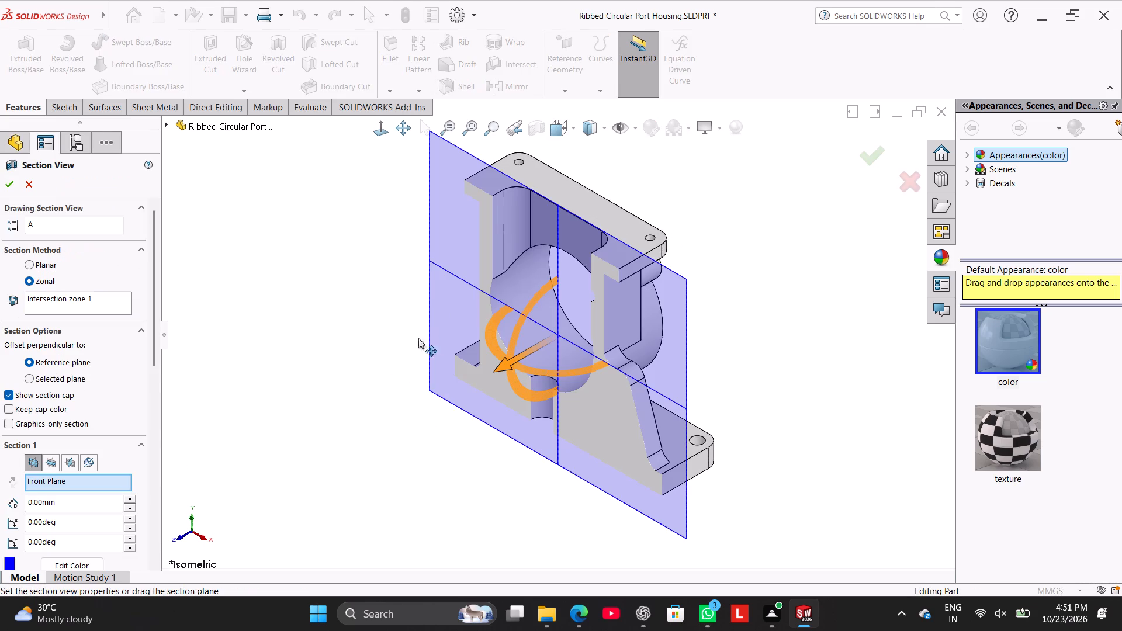
pyautogui.click(51, 465)
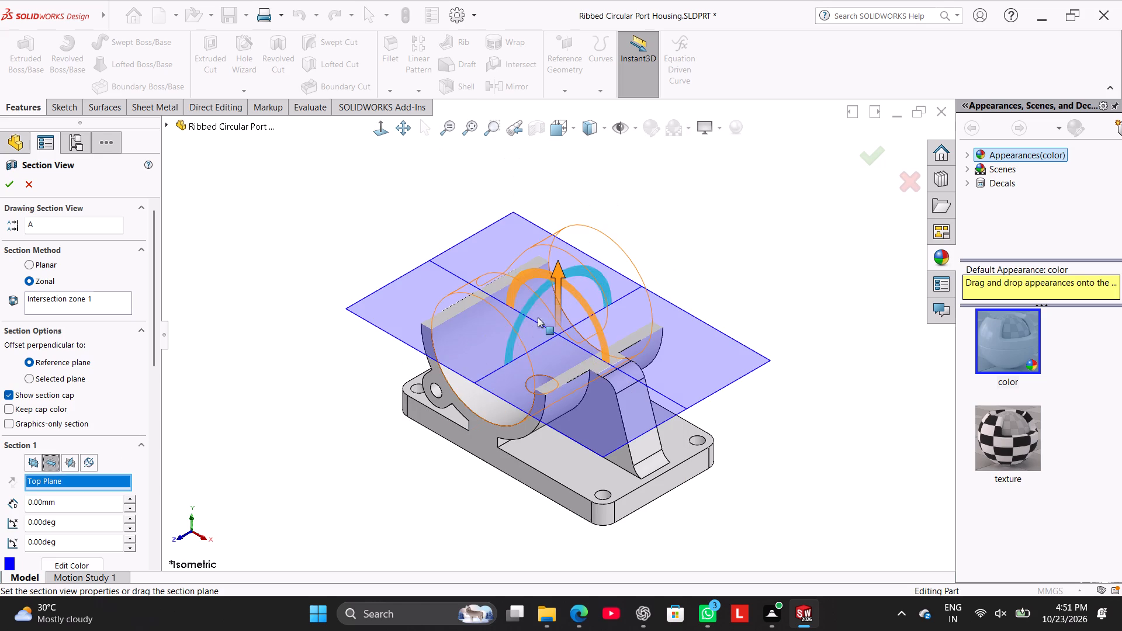
pyautogui.moveTo(556, 271); pyautogui.dragTo(565, 349)
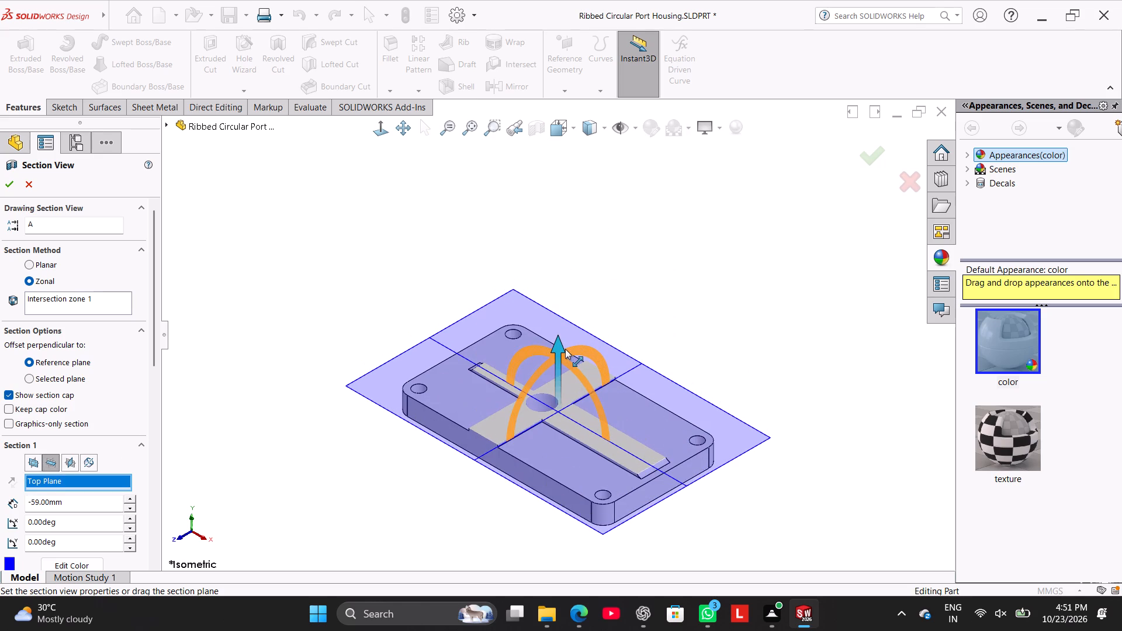
pyautogui.moveTo(565, 349); pyautogui.dragTo(565, 343)
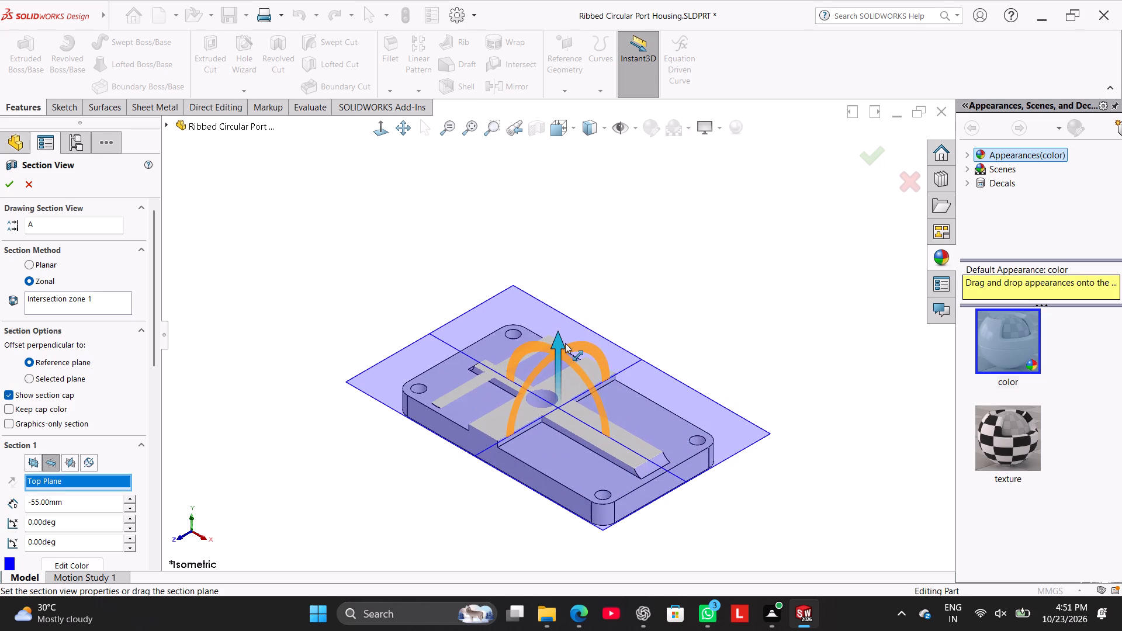
pyautogui.moveTo(565, 343); pyautogui.dragTo(565, 342)
pyautogui.moveTo(565, 342); pyautogui.dragTo(565, 347)
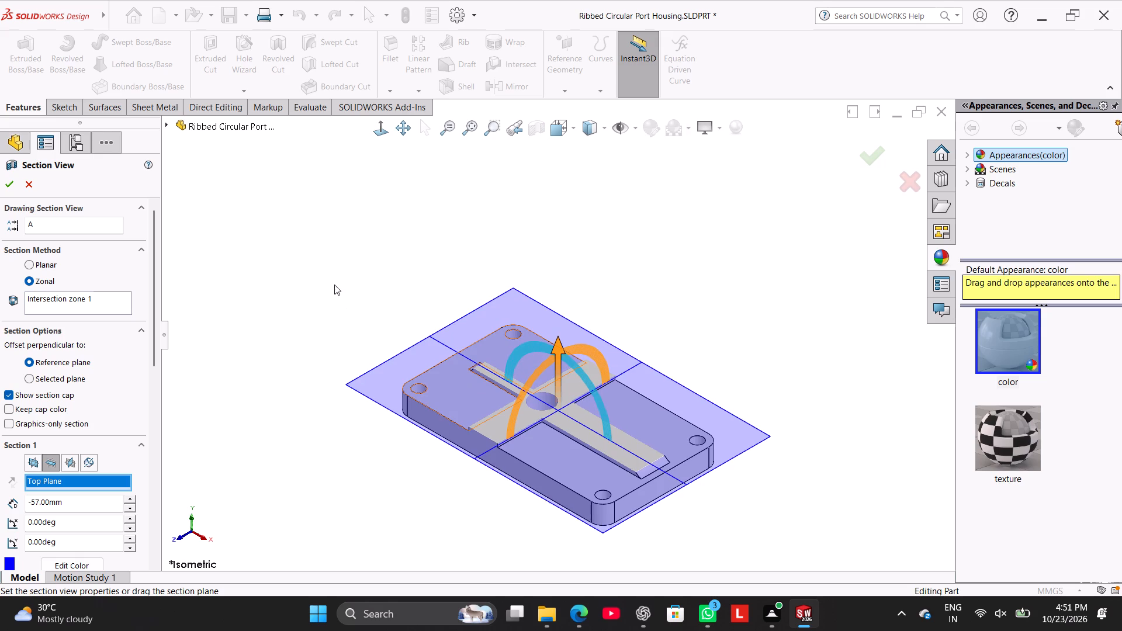
pyautogui.moveTo(337, 285); pyautogui.dragTo(368, 383, button='middle')
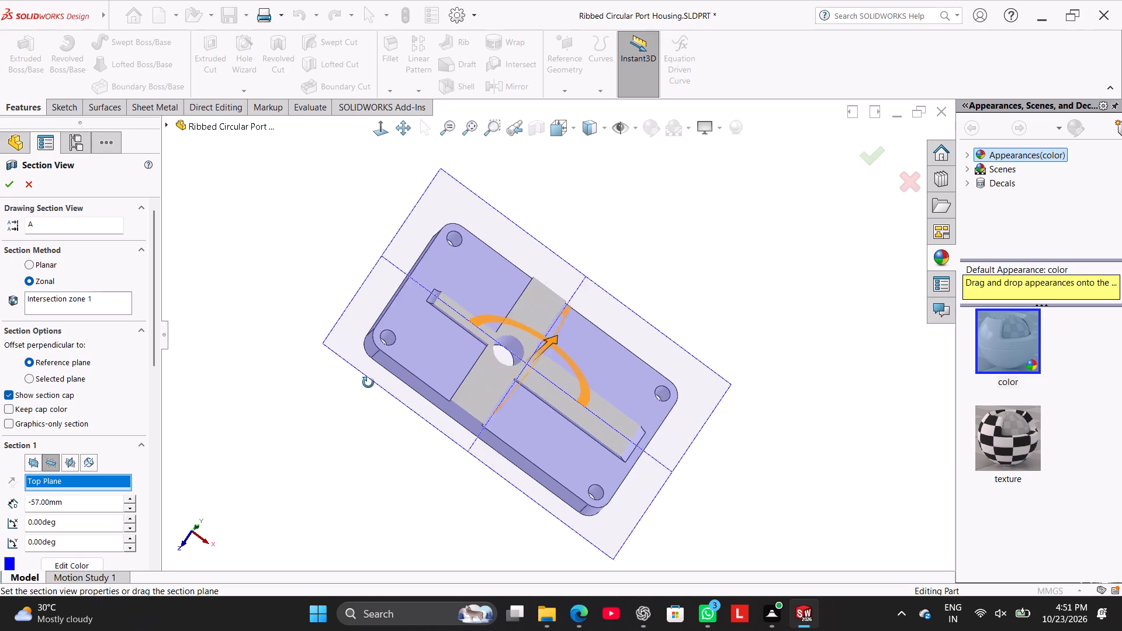
pyautogui.moveTo(368, 383); pyautogui.dragTo(356, 391, button='middle')
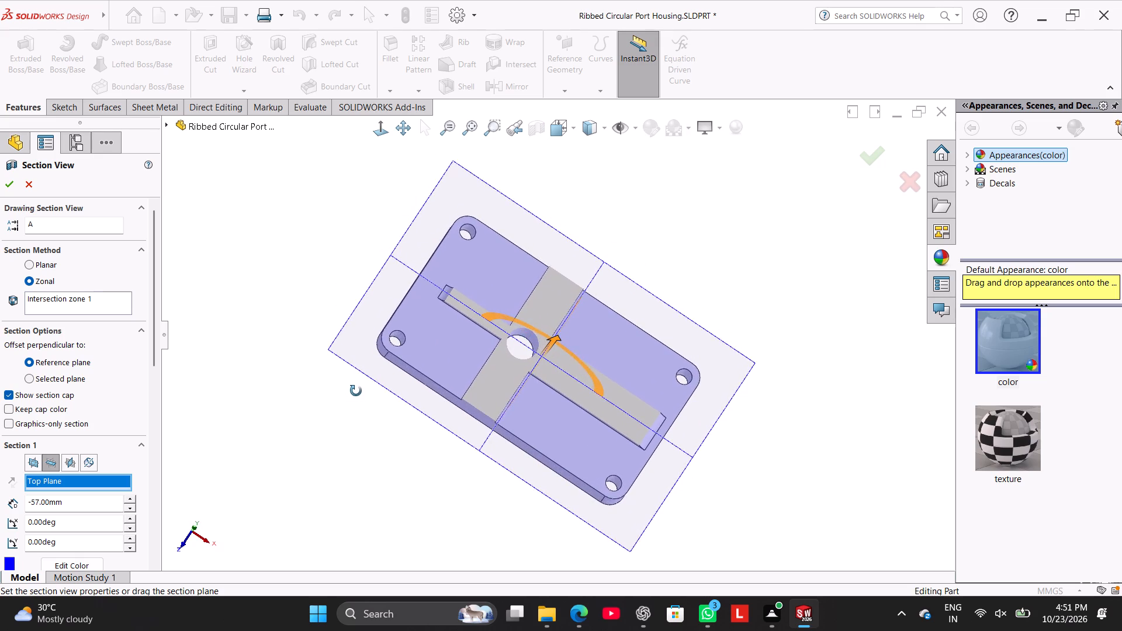
pyautogui.moveTo(356, 391); pyautogui.dragTo(356, 389, button='middle')
pyautogui.click(373, 131)
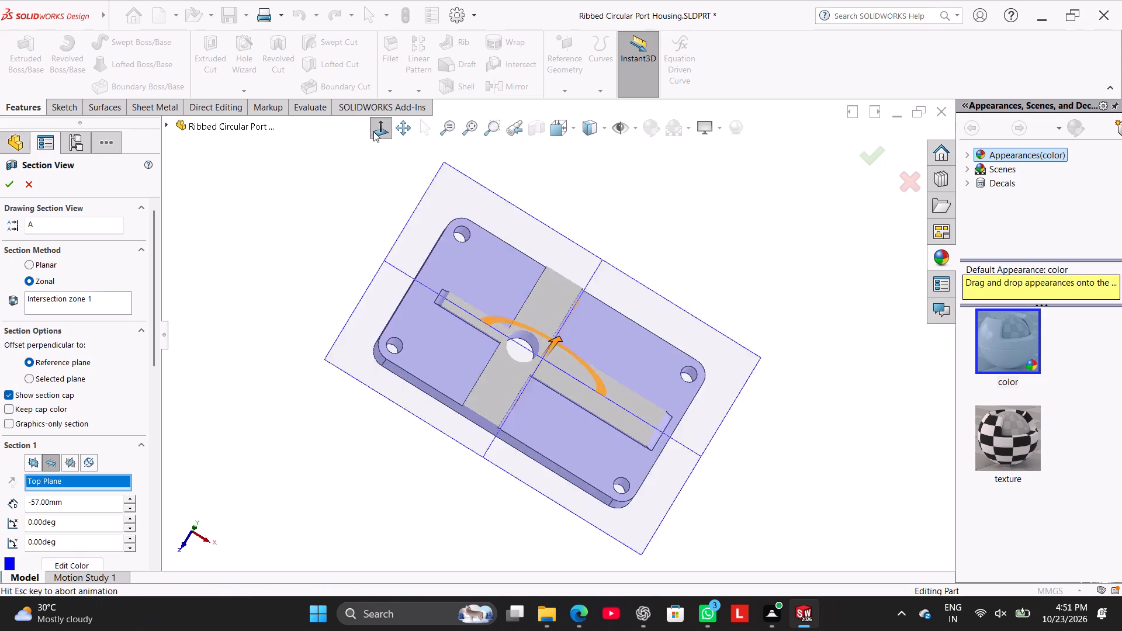
pyautogui.click(373, 136)
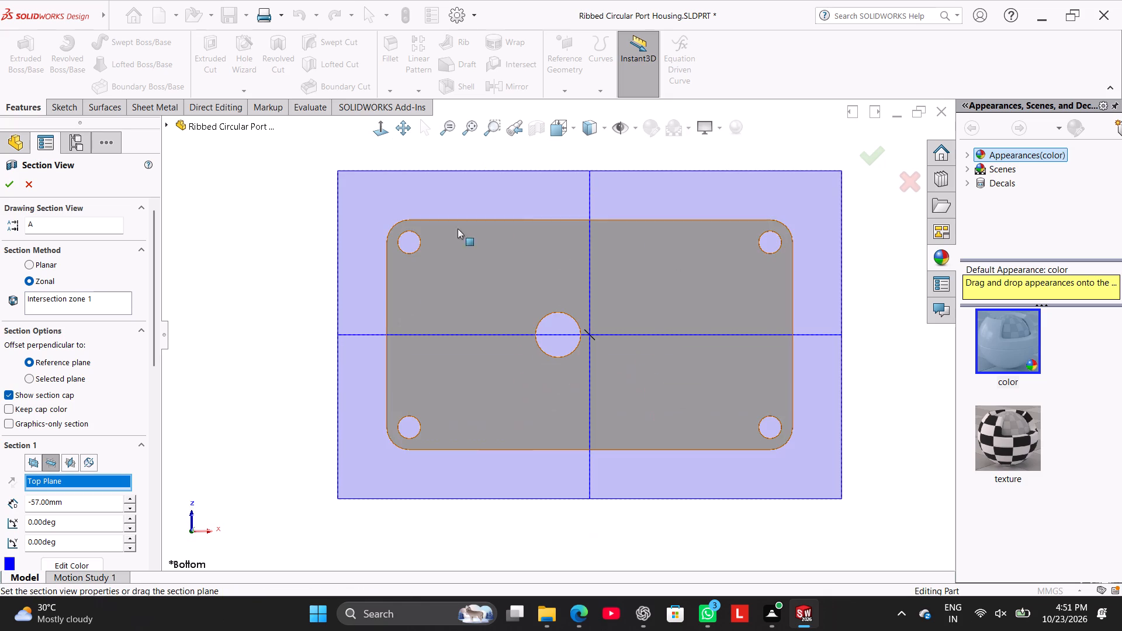
pyautogui.scroll(2, 227, 412)
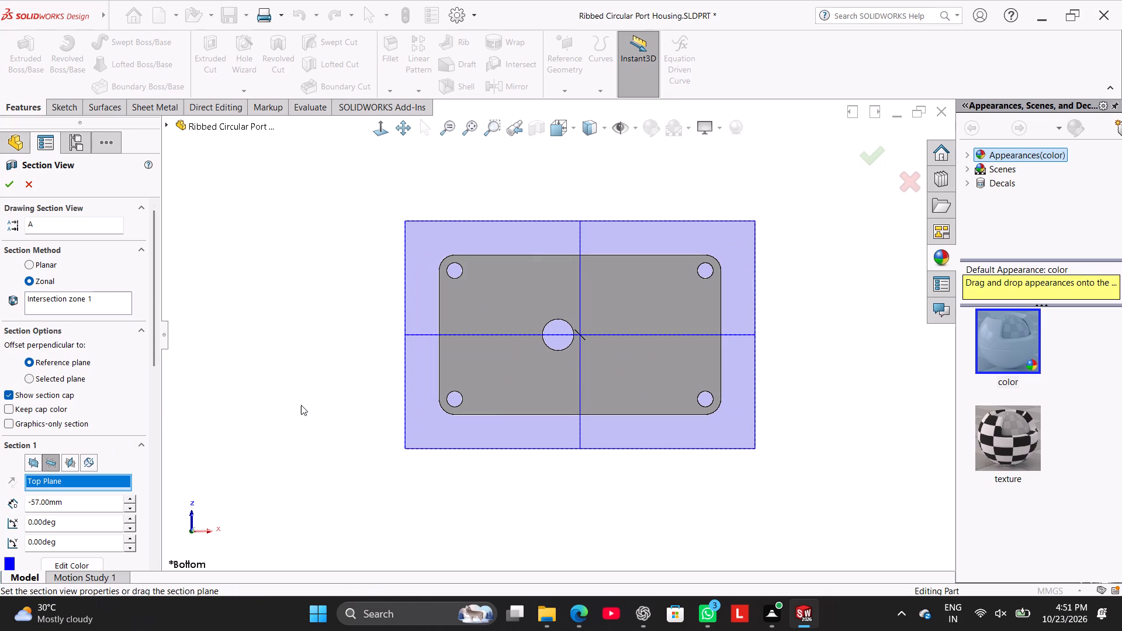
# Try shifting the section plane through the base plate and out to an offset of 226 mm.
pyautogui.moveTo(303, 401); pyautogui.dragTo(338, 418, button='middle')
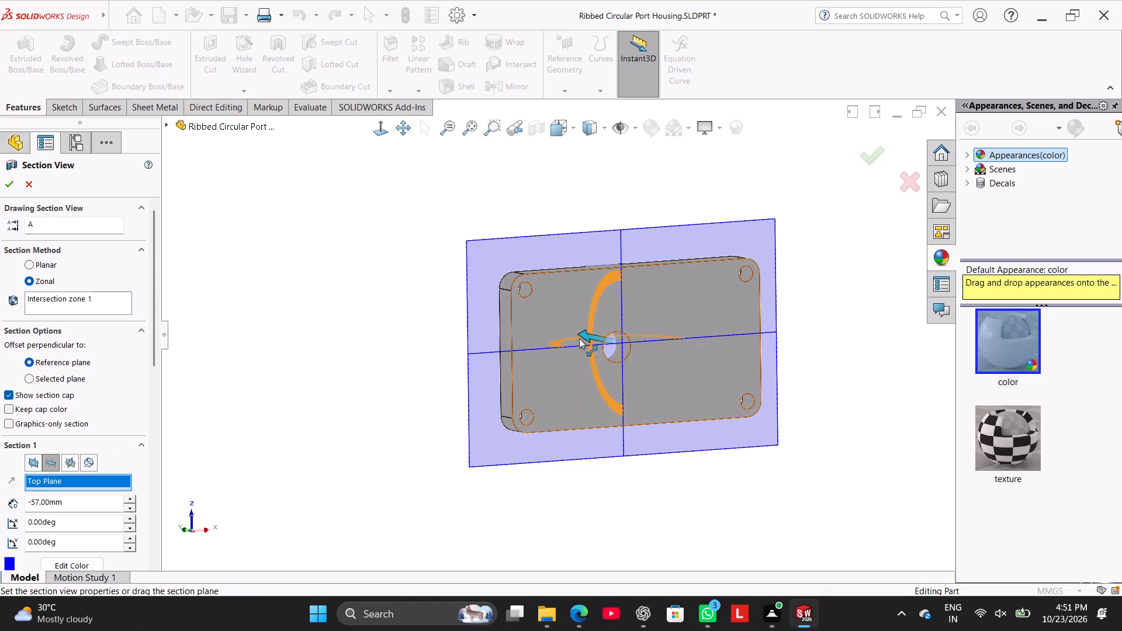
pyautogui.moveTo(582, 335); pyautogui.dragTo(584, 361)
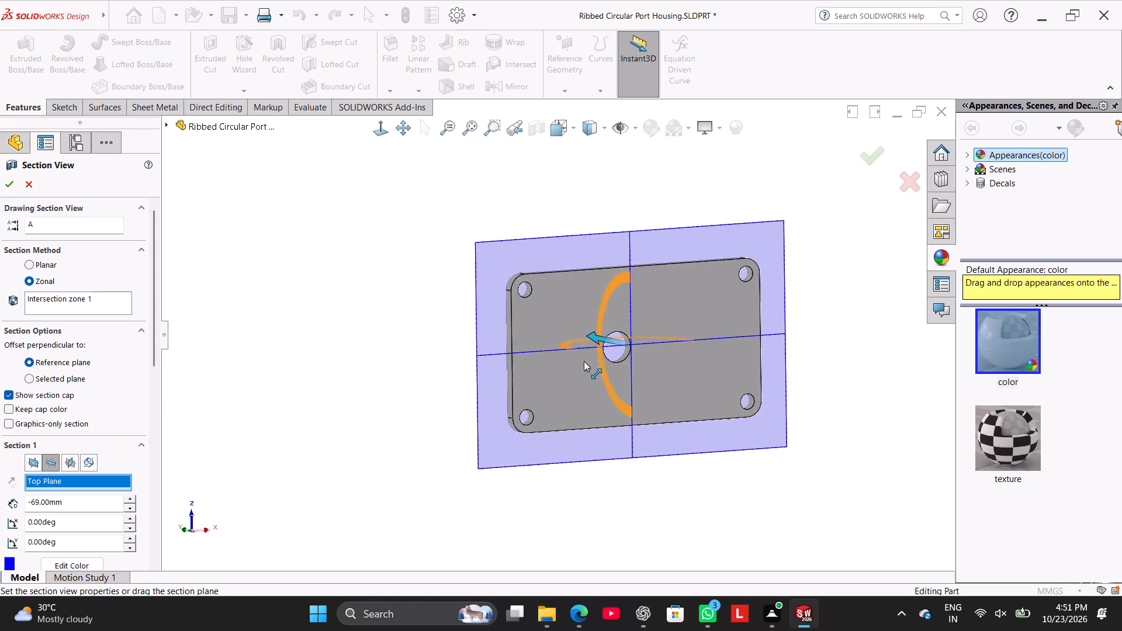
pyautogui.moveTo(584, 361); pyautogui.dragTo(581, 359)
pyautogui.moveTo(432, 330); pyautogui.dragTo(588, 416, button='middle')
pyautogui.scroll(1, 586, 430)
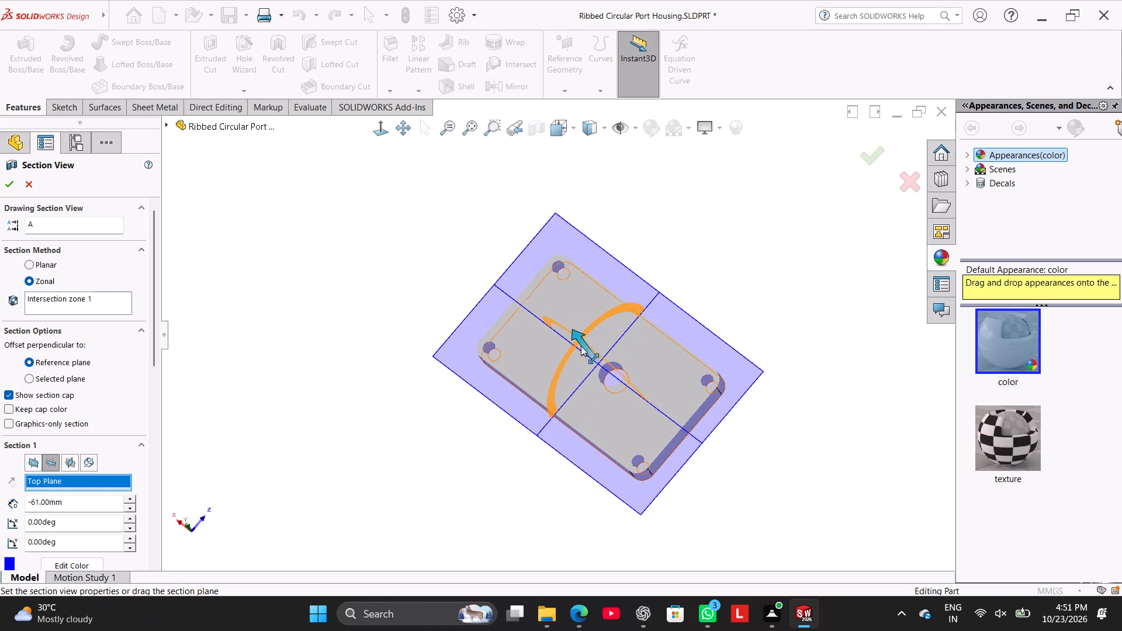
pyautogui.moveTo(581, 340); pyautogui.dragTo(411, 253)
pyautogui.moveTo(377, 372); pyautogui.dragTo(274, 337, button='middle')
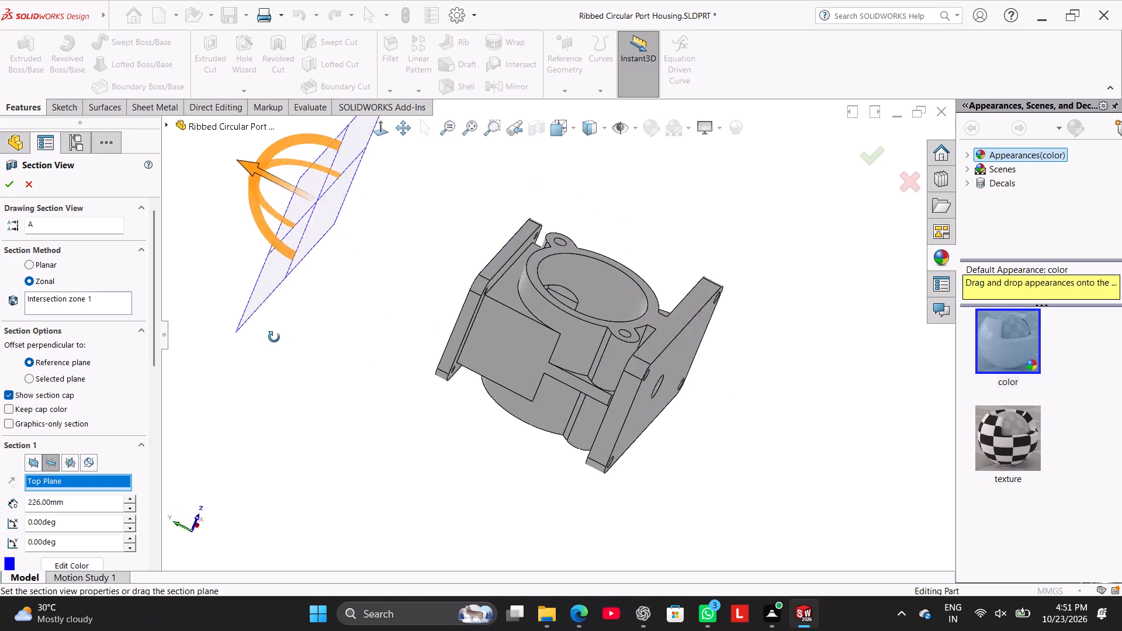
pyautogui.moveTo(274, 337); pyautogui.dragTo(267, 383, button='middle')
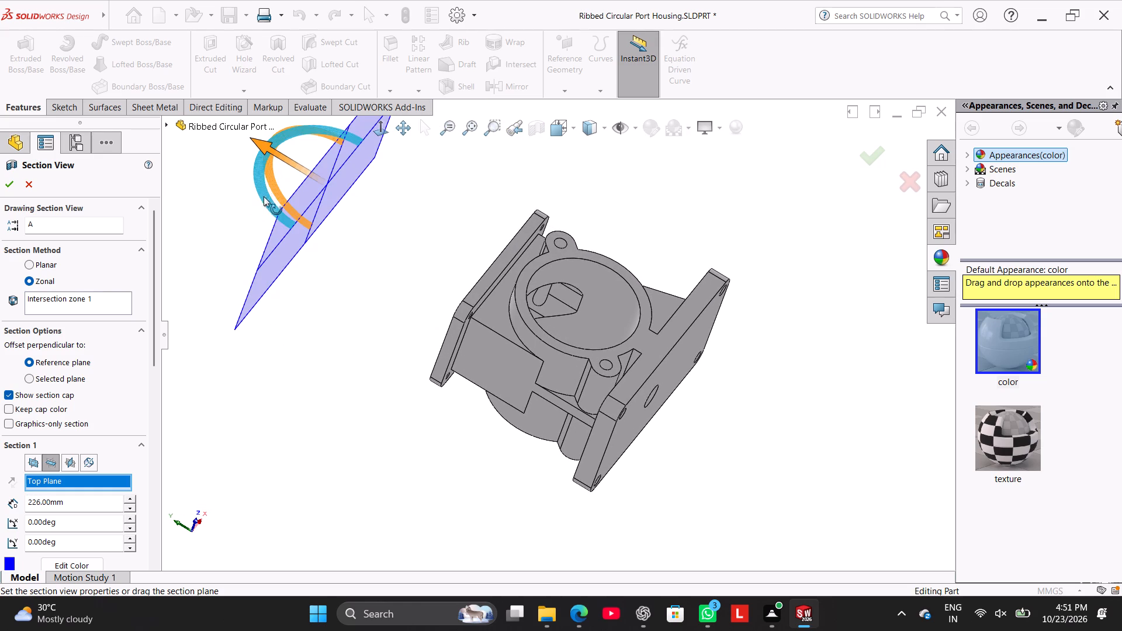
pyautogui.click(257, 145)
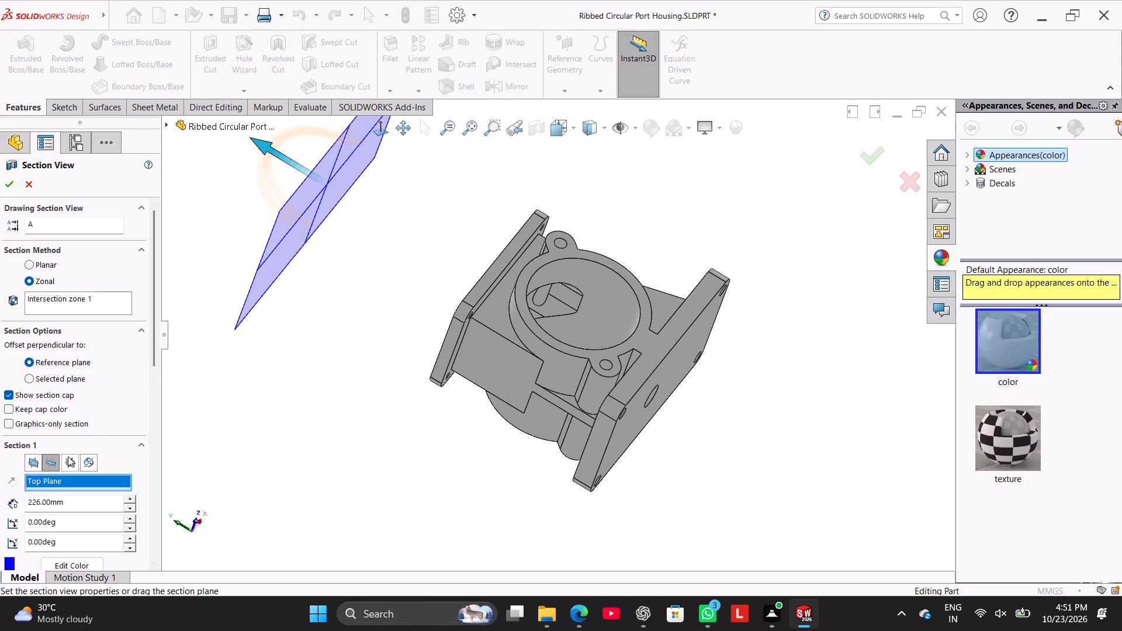
# Reverse the Top Plane section, shift it to a -57 mm offset just above the base plate, and view the cut square-on.
pyautogui.click(51, 466)
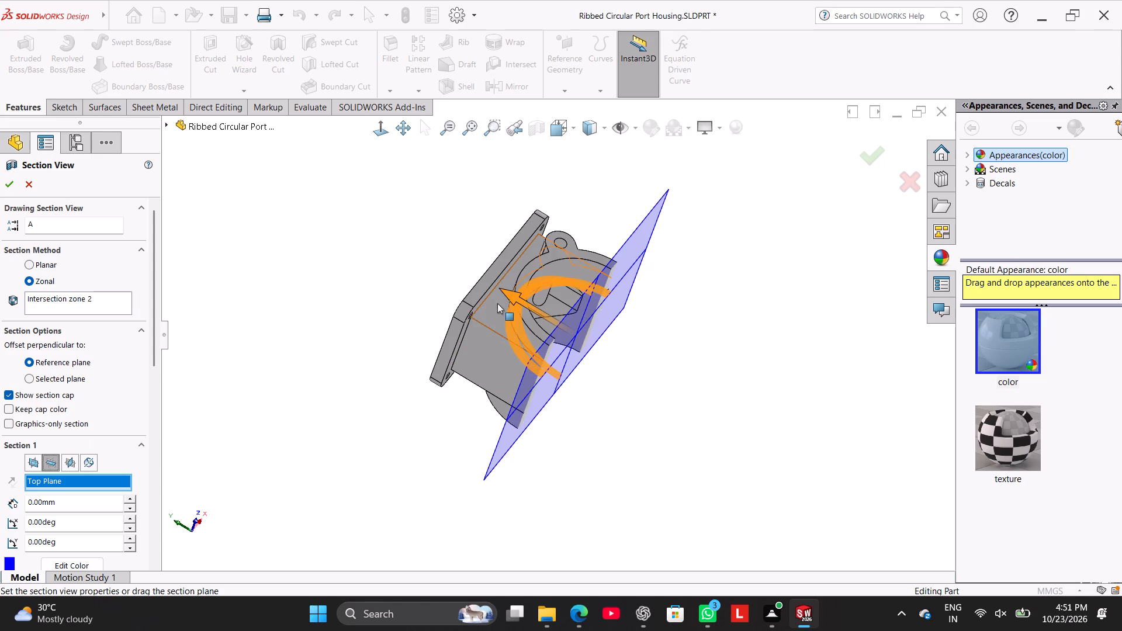
pyautogui.moveTo(503, 296); pyautogui.dragTo(574, 366)
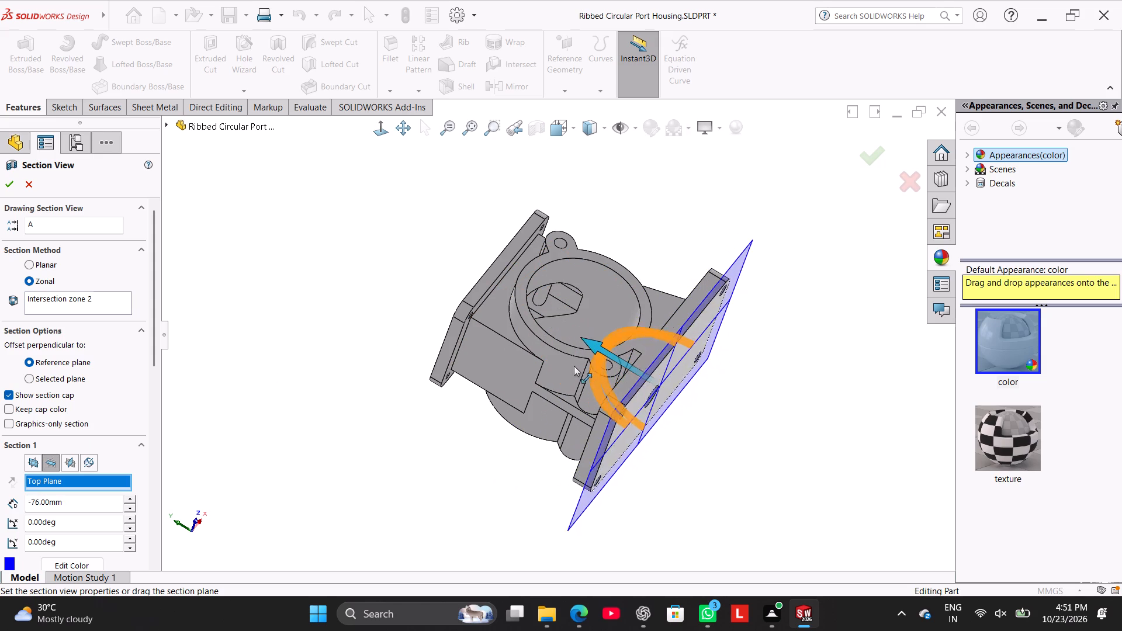
pyautogui.moveTo(574, 366); pyautogui.dragTo(558, 351)
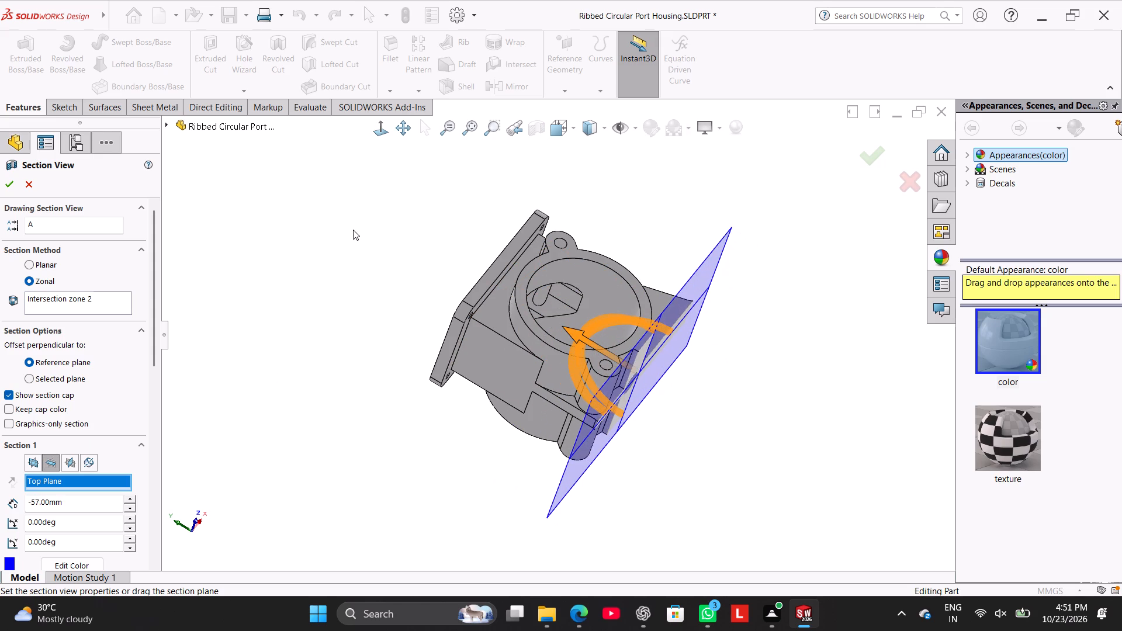
pyautogui.click(372, 126)
pyautogui.click(373, 131)
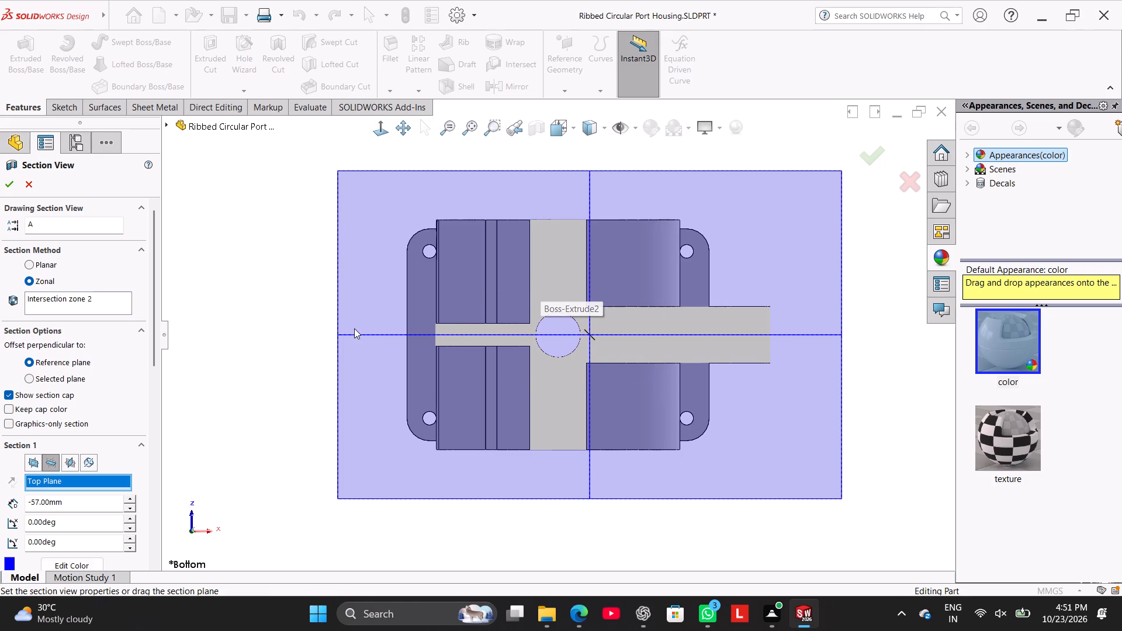
# Examine the ribs by moving the section plane between -69 mm and -45 mm and back to -57 mm, then discard the section.
pyautogui.moveTo(317, 321); pyautogui.dragTo(349, 377, button='middle')
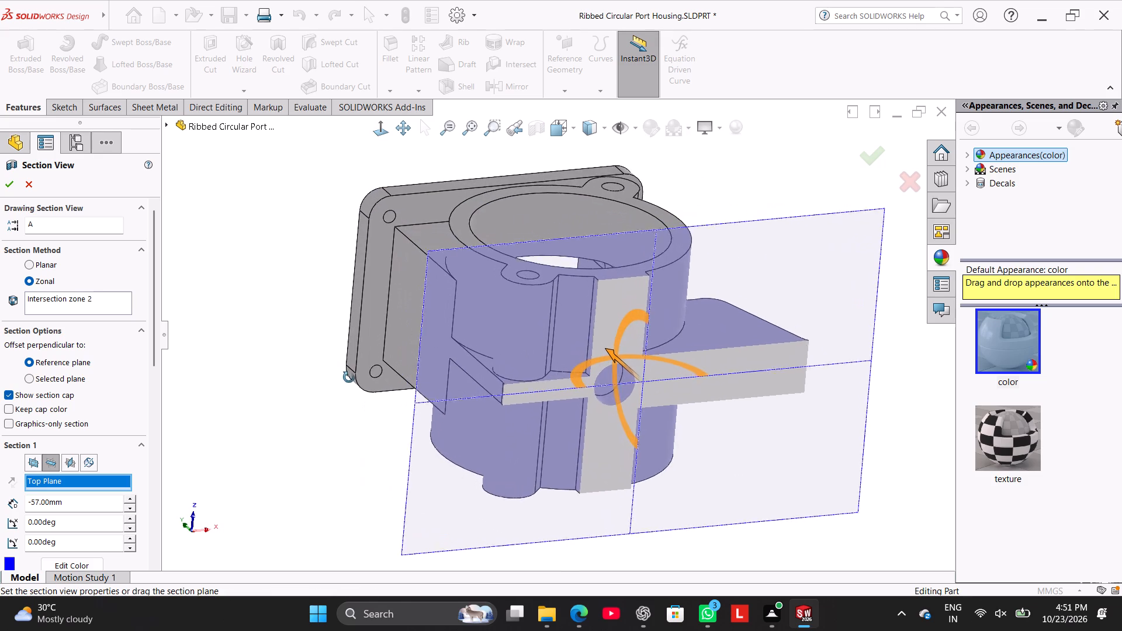
pyautogui.moveTo(349, 377); pyautogui.dragTo(351, 382, button='middle')
pyautogui.moveTo(613, 355); pyautogui.dragTo(624, 370)
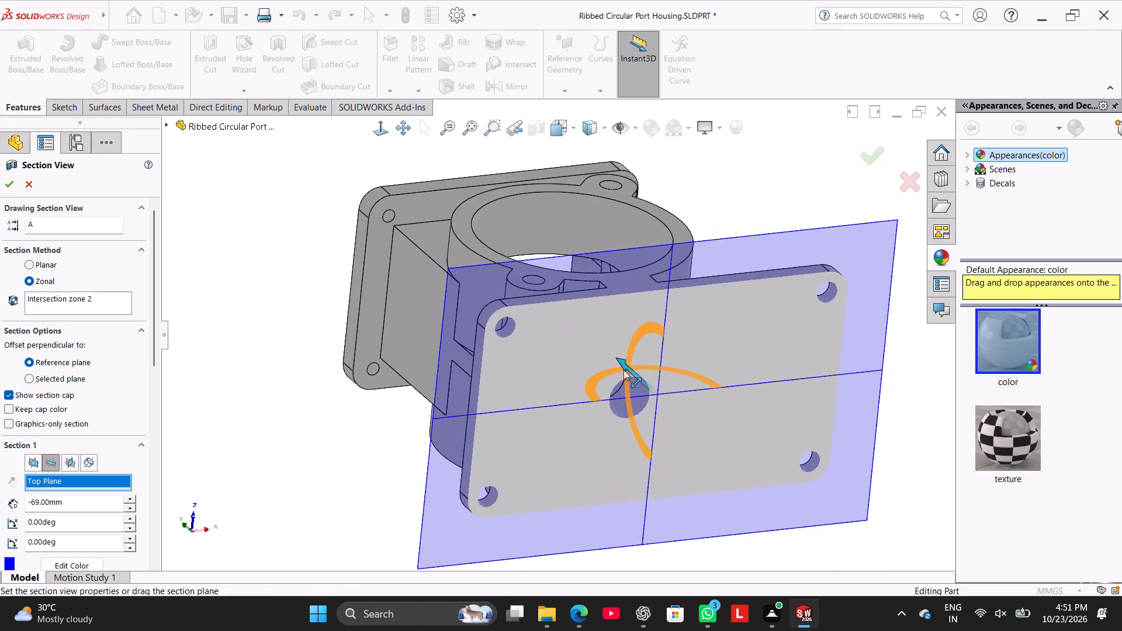
pyautogui.moveTo(624, 370); pyautogui.dragTo(608, 352)
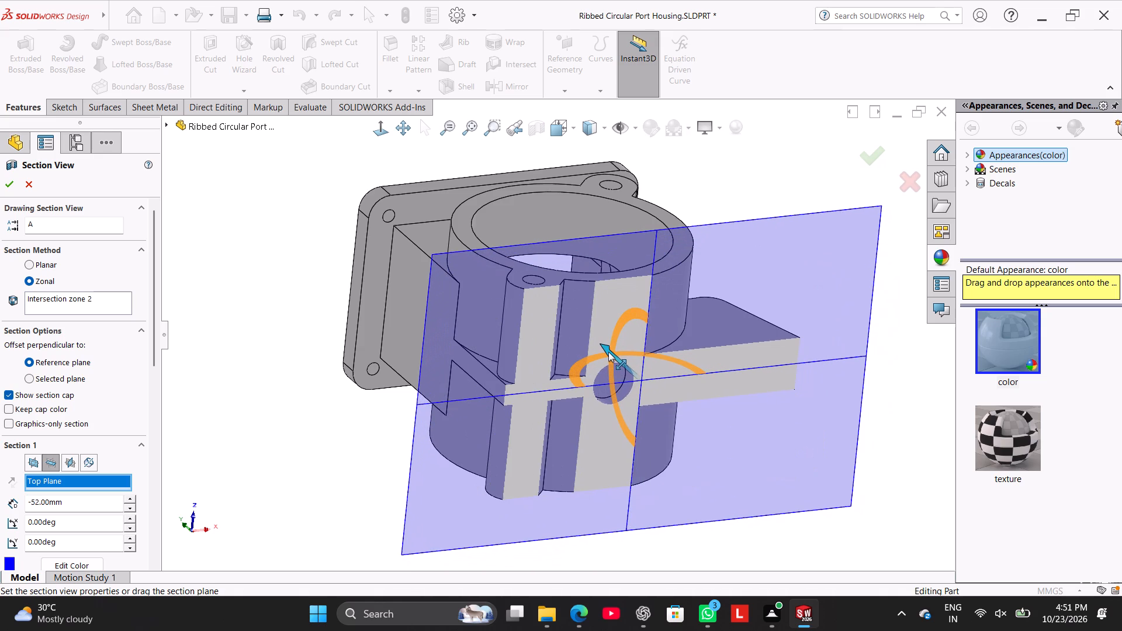
pyautogui.moveTo(608, 352); pyautogui.dragTo(607, 339)
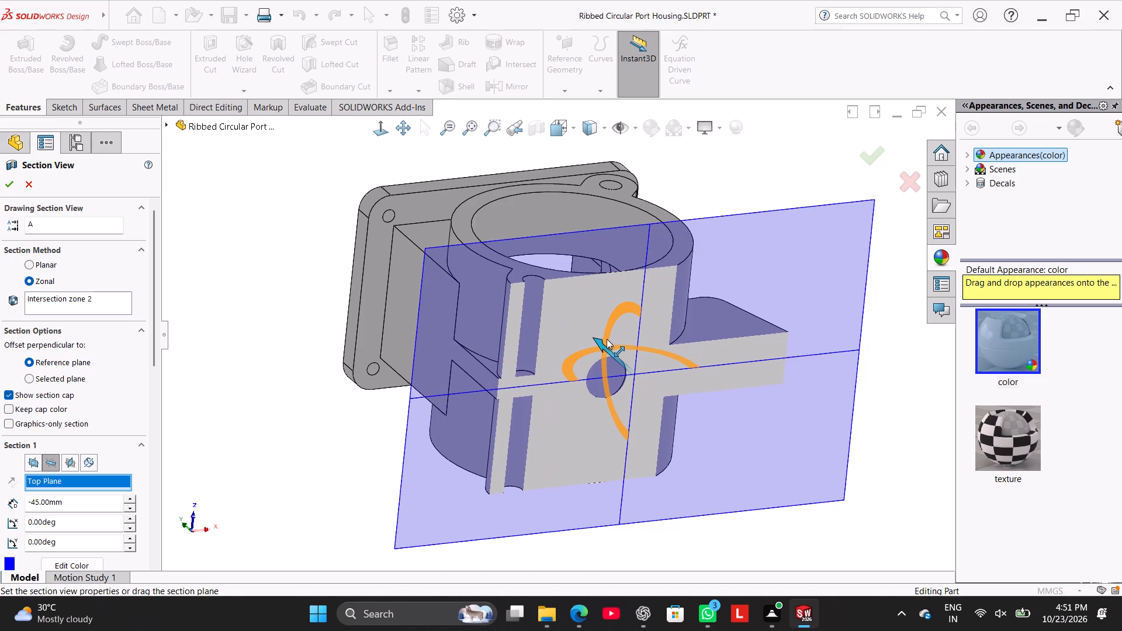
pyautogui.moveTo(607, 339); pyautogui.dragTo(618, 350)
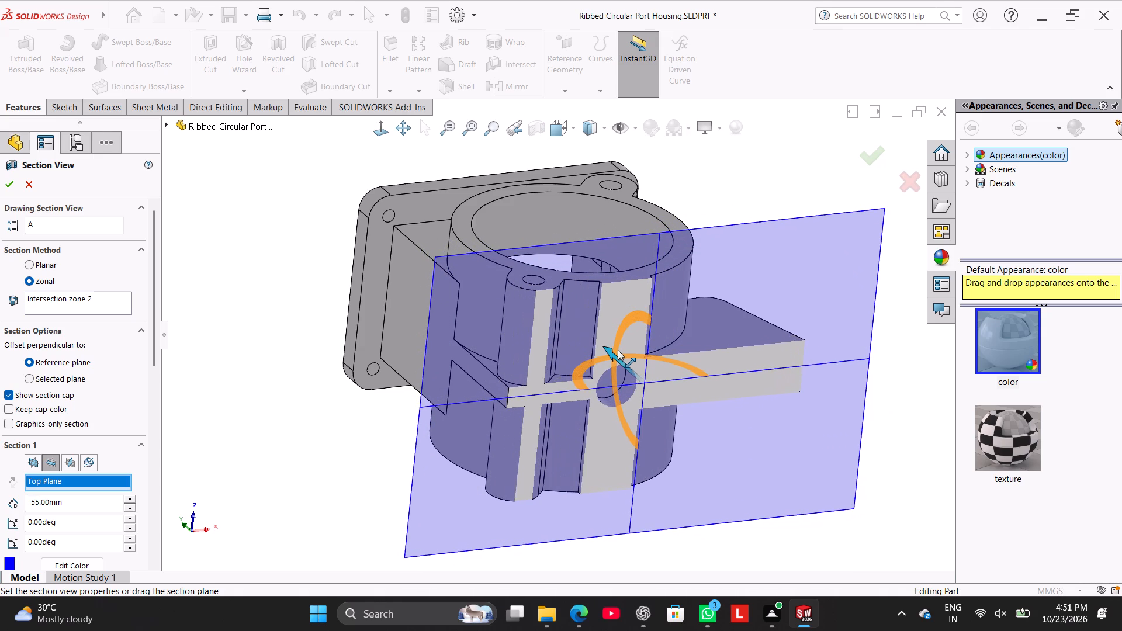
pyautogui.moveTo(618, 350); pyautogui.dragTo(619, 351)
pyautogui.click(381, 138)
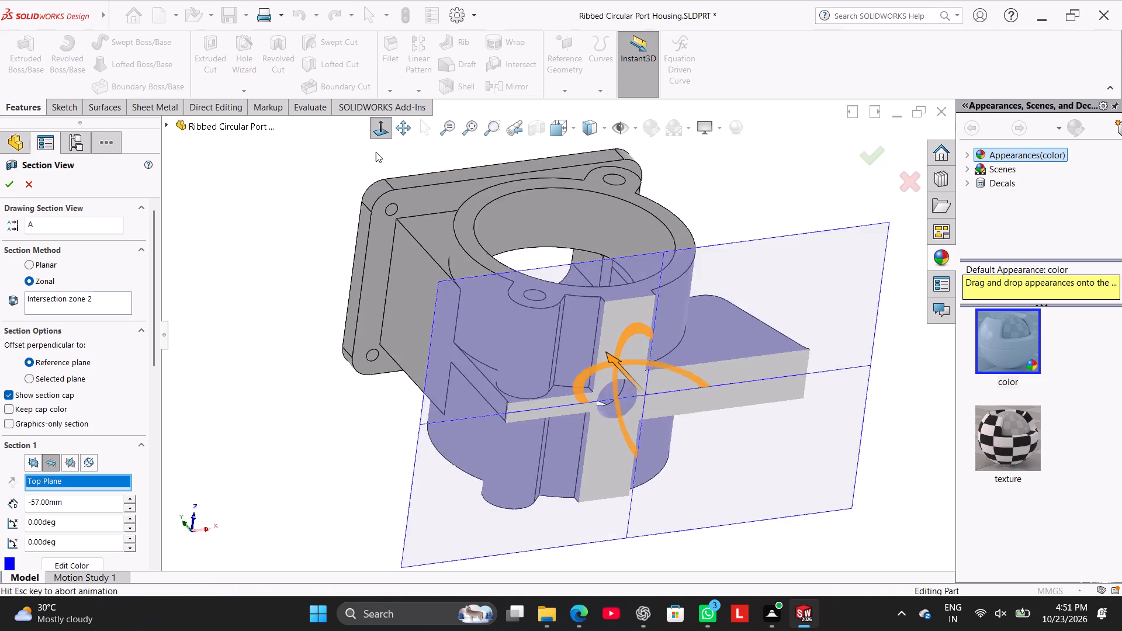
pyautogui.click(366, 133)
pyautogui.click(373, 131)
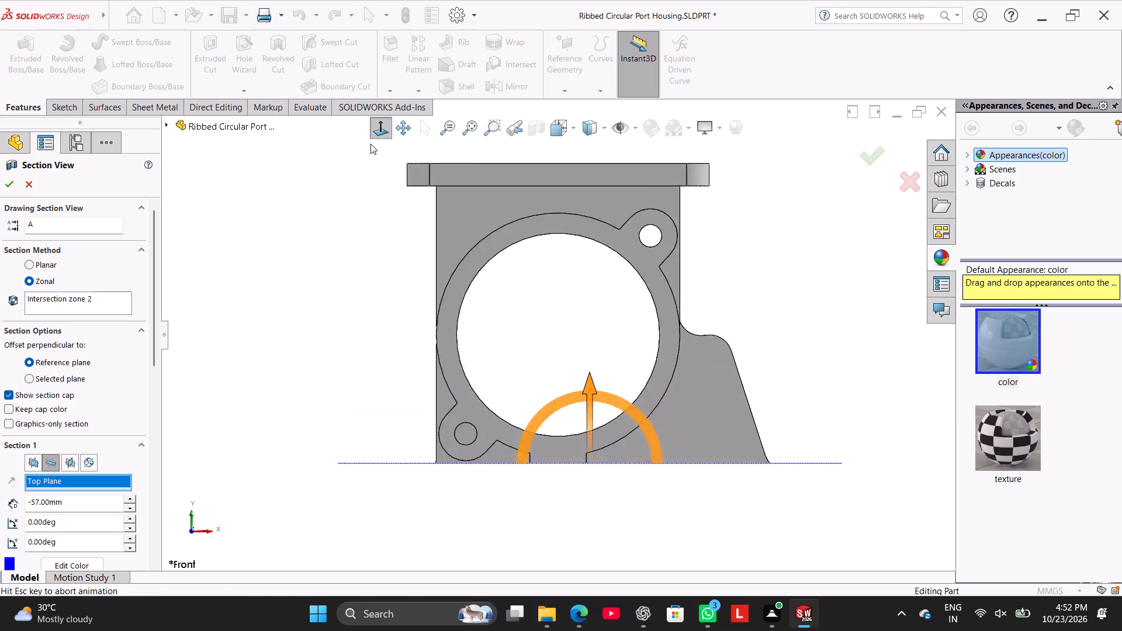
pyautogui.click(280, 252)
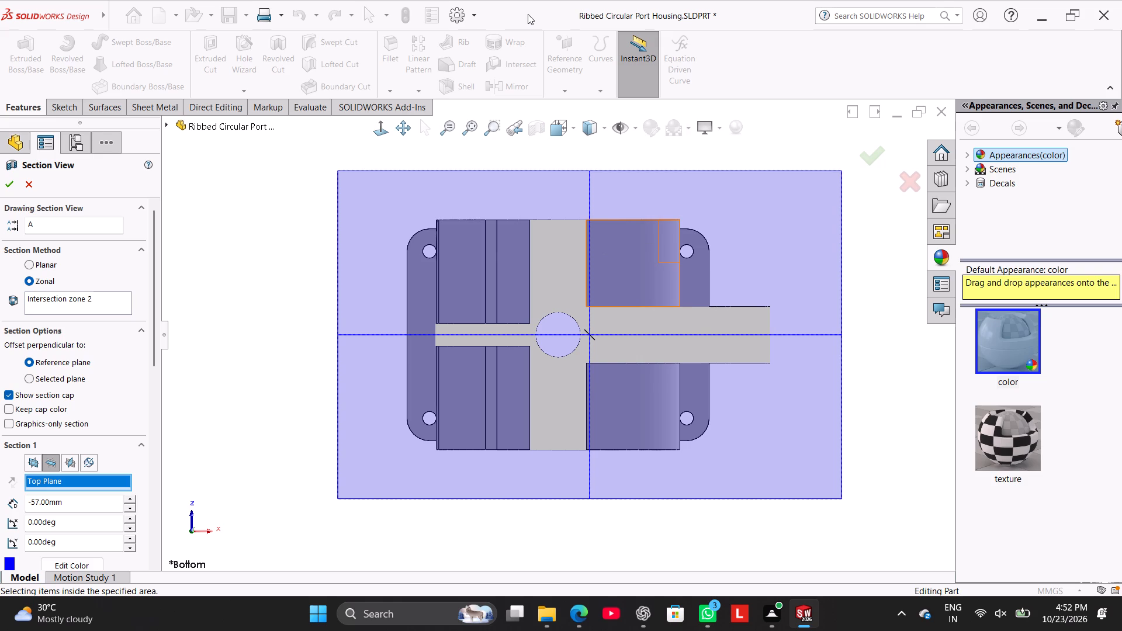
pyautogui.click(33, 182)
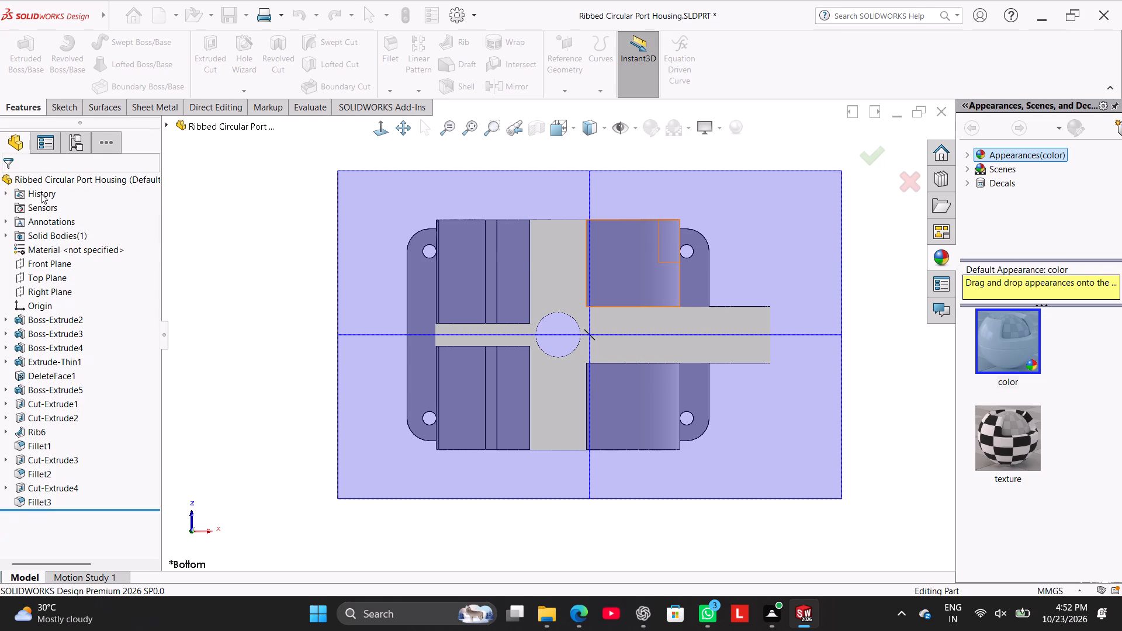
# Edit Fillet3 at the thin web's foot on the base plate and set its radius to 10 mm.
pyautogui.moveTo(296, 317); pyautogui.dragTo(326, 279, button='right')
pyautogui.moveTo(312, 314); pyautogui.dragTo(406, 202, button='right')
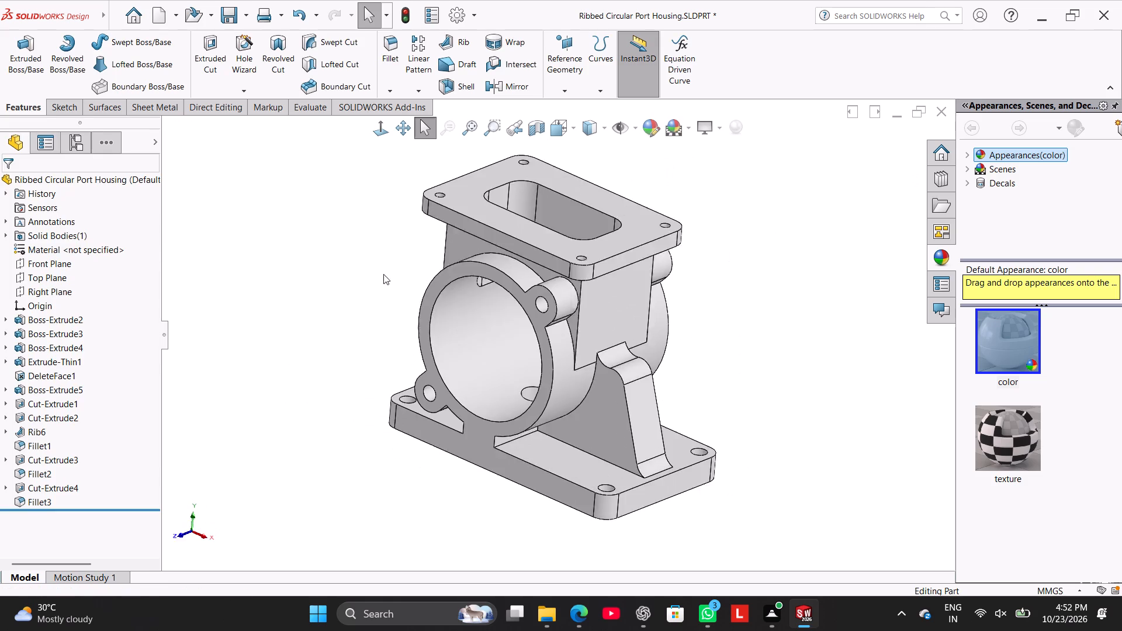
pyautogui.click(345, 290)
pyautogui.moveTo(362, 307); pyautogui.dragTo(421, 405, button='middle')
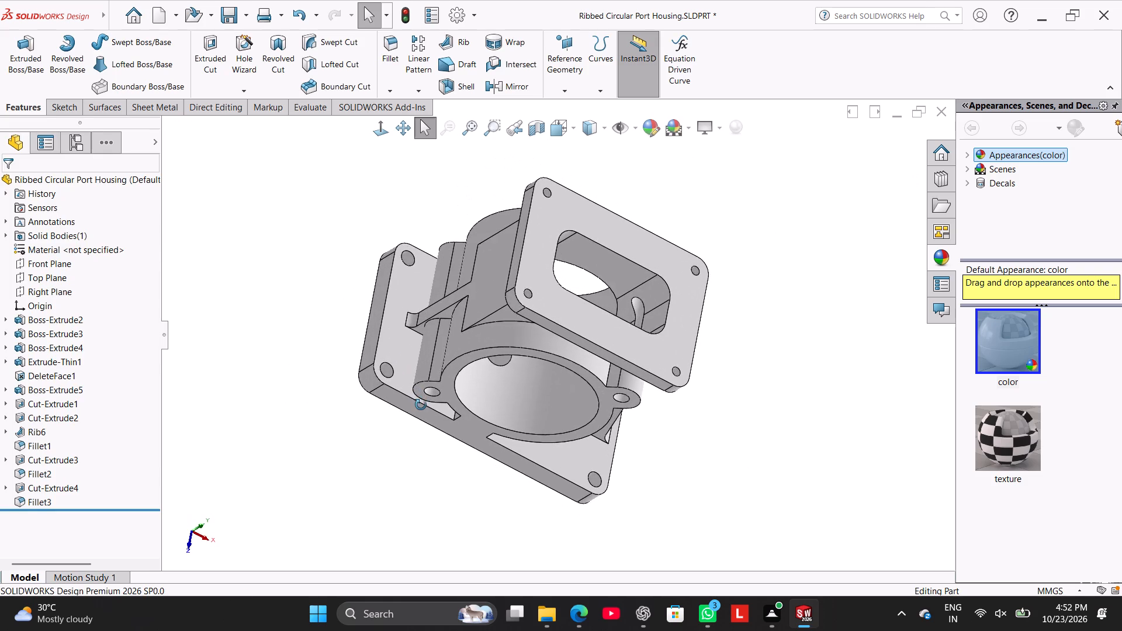
pyautogui.moveTo(421, 405); pyautogui.dragTo(401, 401, button='middle')
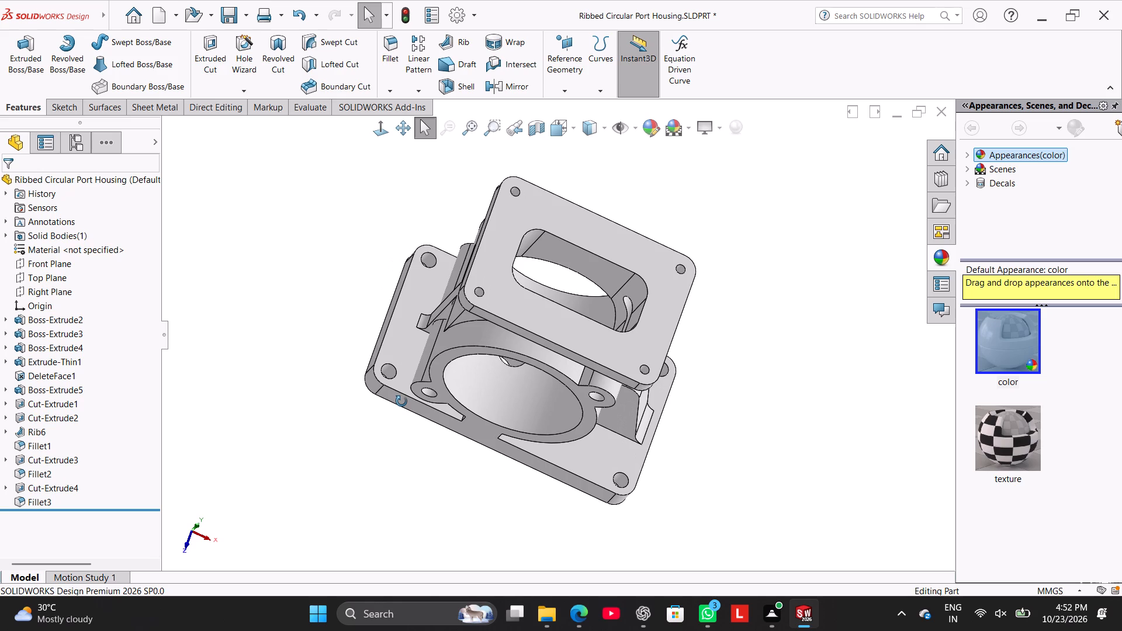
pyautogui.moveTo(401, 401); pyautogui.dragTo(406, 388, button='middle')
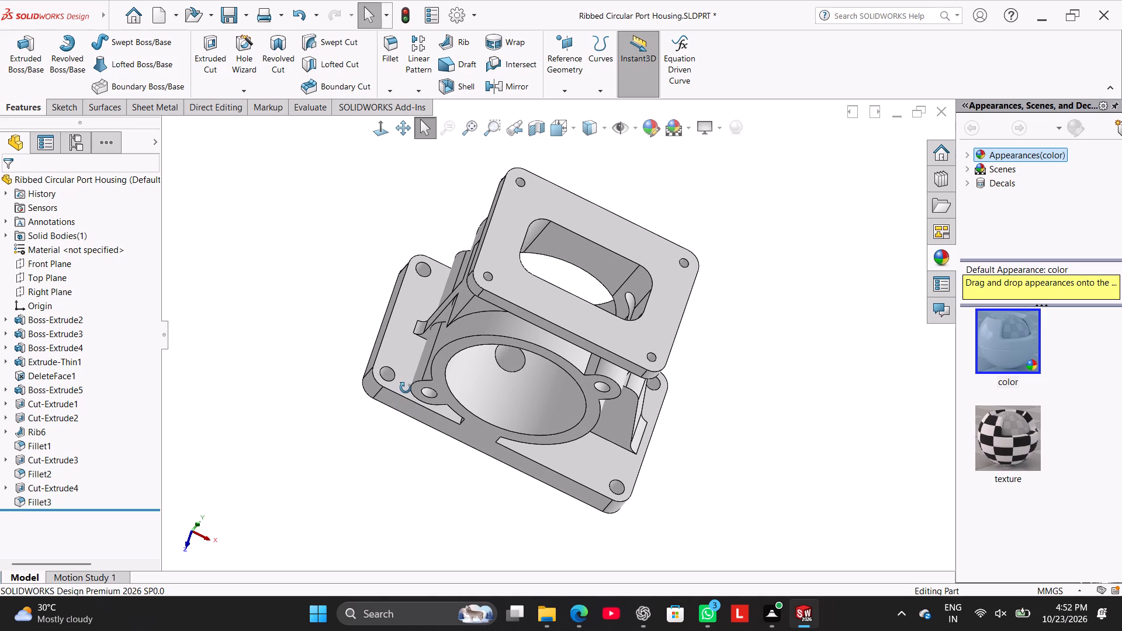
pyautogui.moveTo(406, 388); pyautogui.dragTo(438, 408, button='middle')
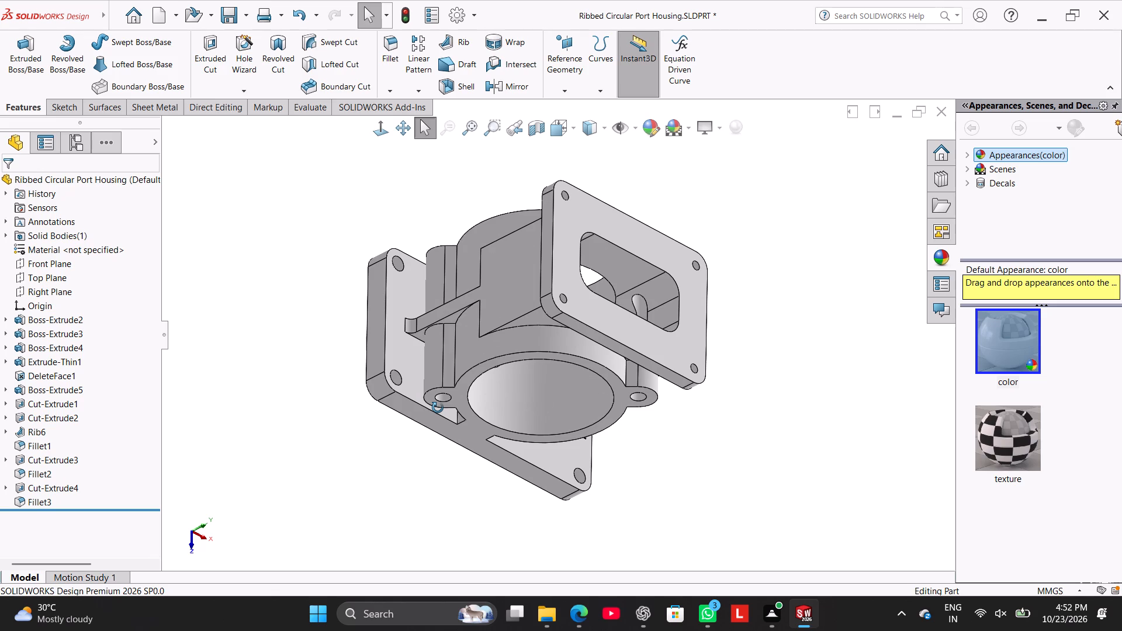
pyautogui.moveTo(438, 408); pyautogui.dragTo(438, 410, button='middle')
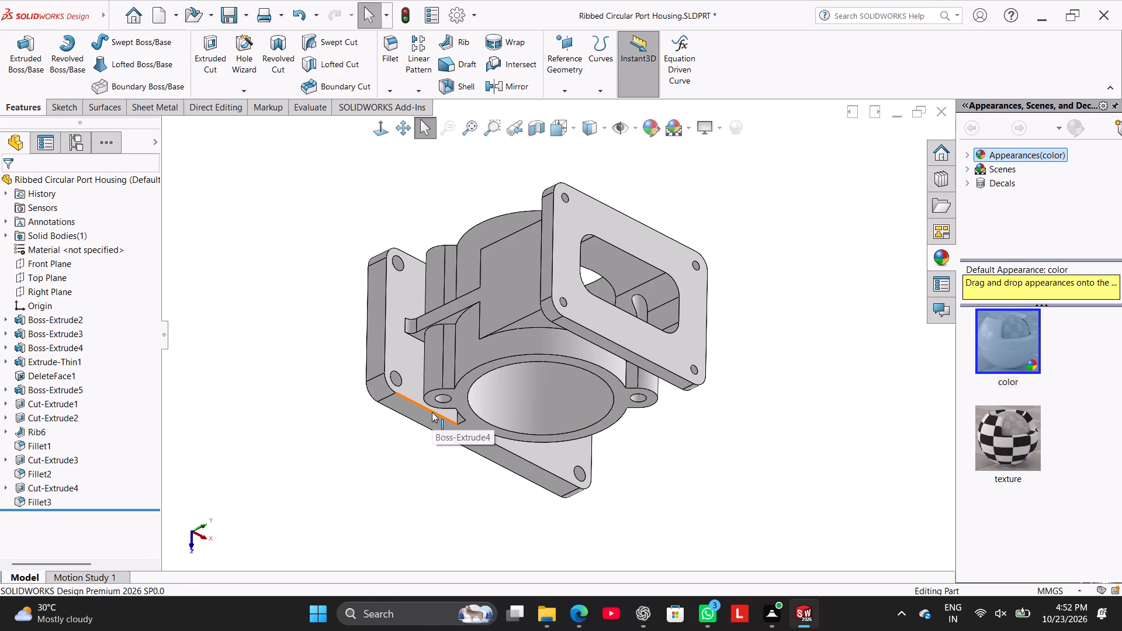
pyautogui.click(27, 503)
pyautogui.click(40, 471)
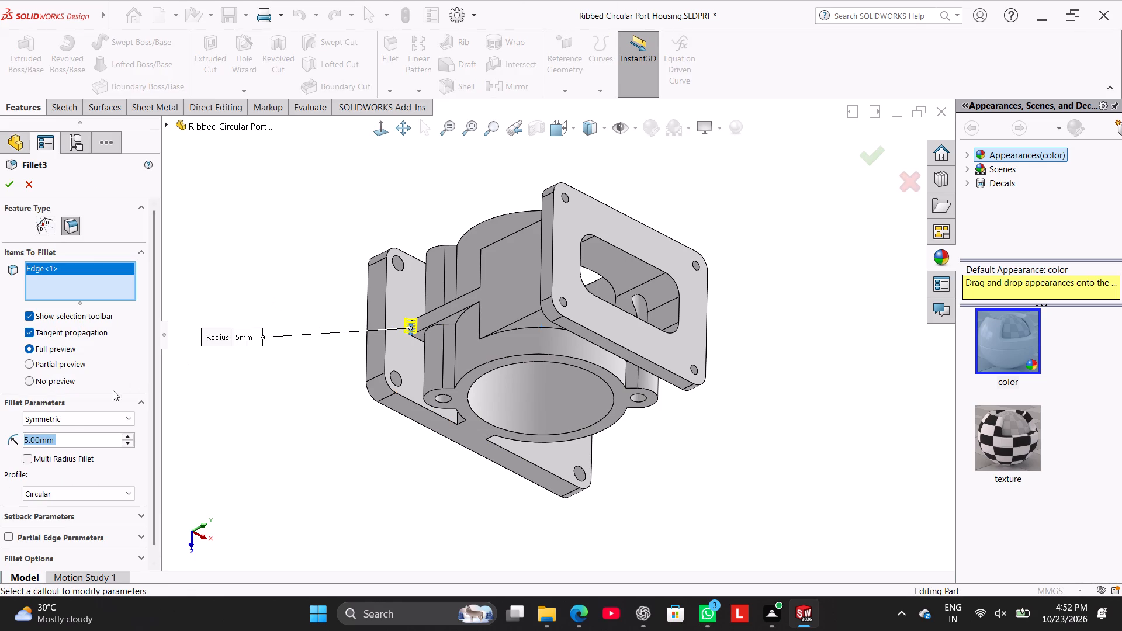
pyautogui.write('10')
pyautogui.press('Return')
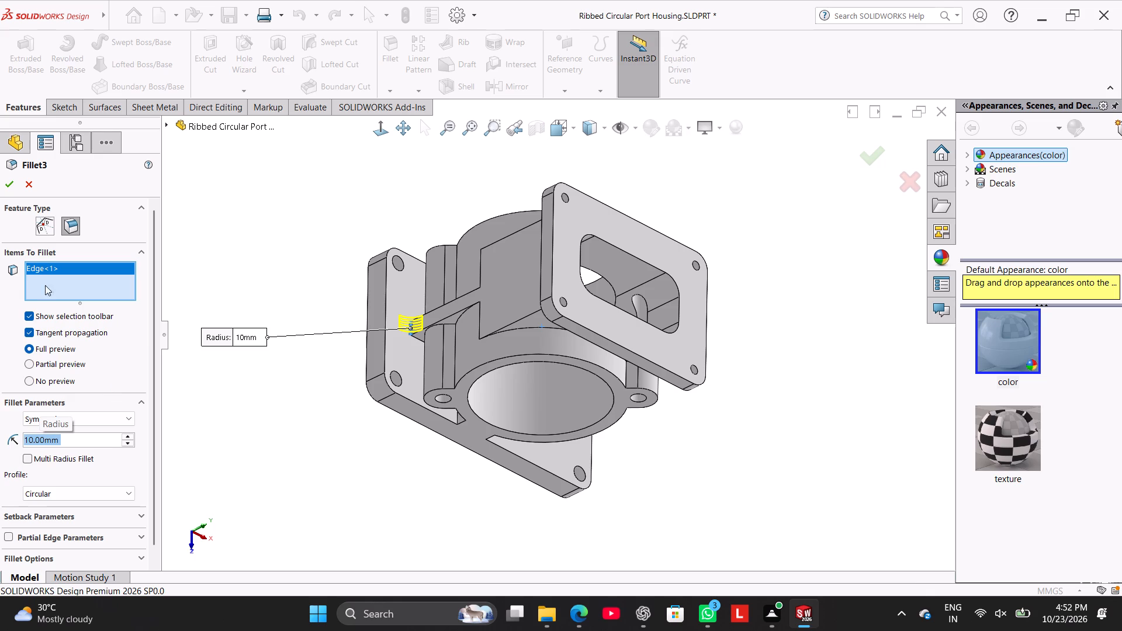
pyautogui.click(8, 184)
# Preview a Top Plane section that keeps the base side, trying offsets of -53, -59 and -49 mm.
pyautogui.click(214, 313)
pyautogui.moveTo(226, 306); pyautogui.dragTo(200, 199, button='middle')
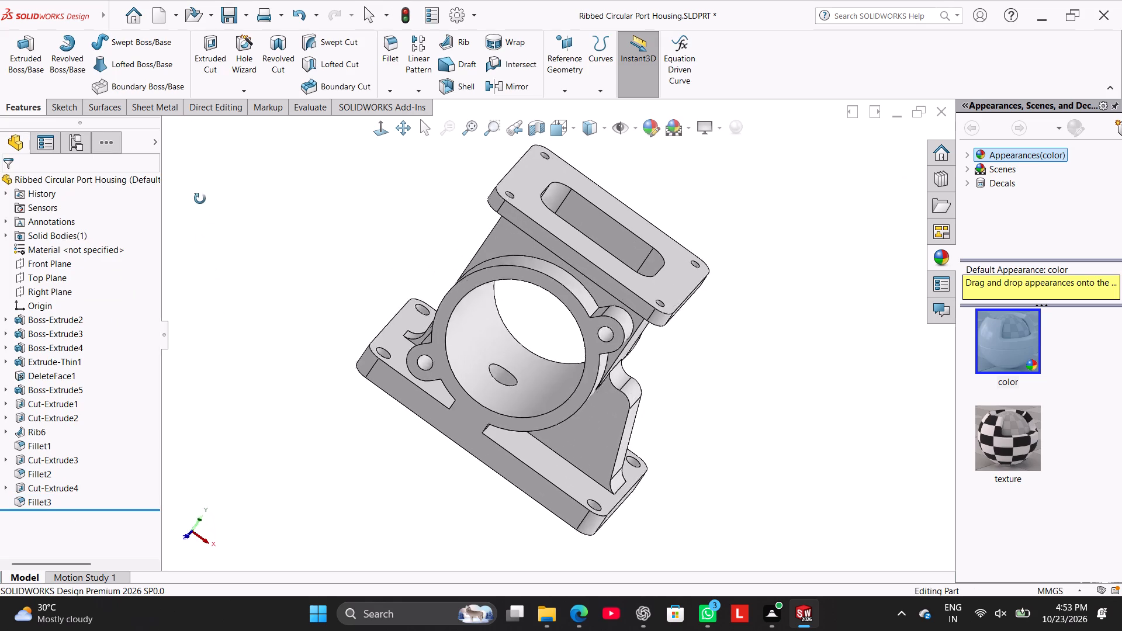
pyautogui.moveTo(200, 199); pyautogui.dragTo(209, 234, button='middle')
pyautogui.click(543, 127)
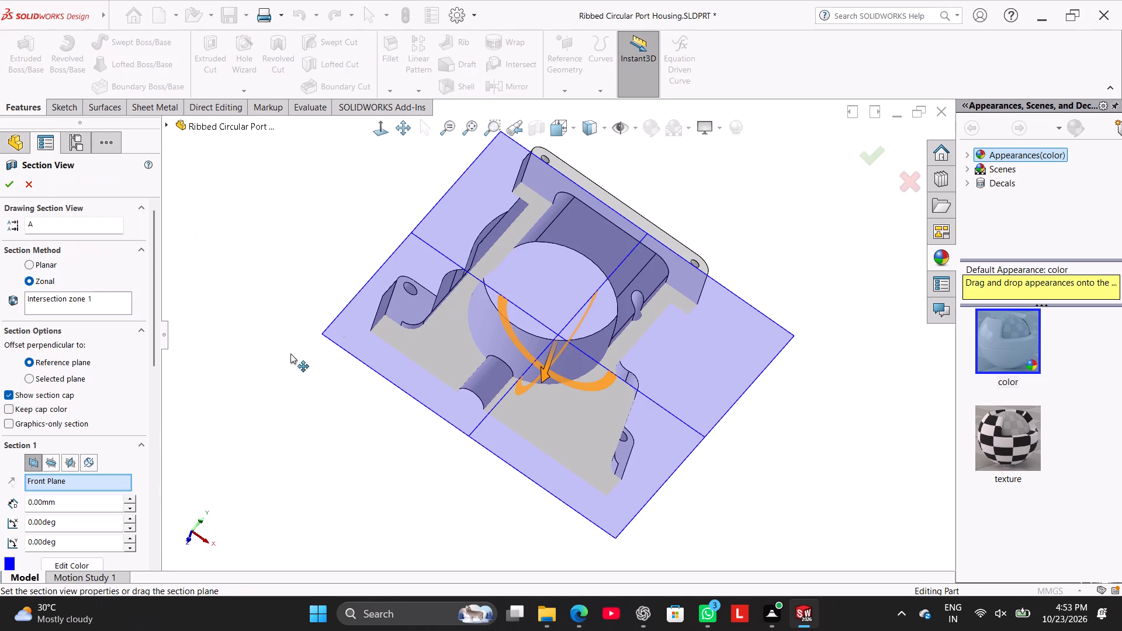
pyautogui.click(49, 460)
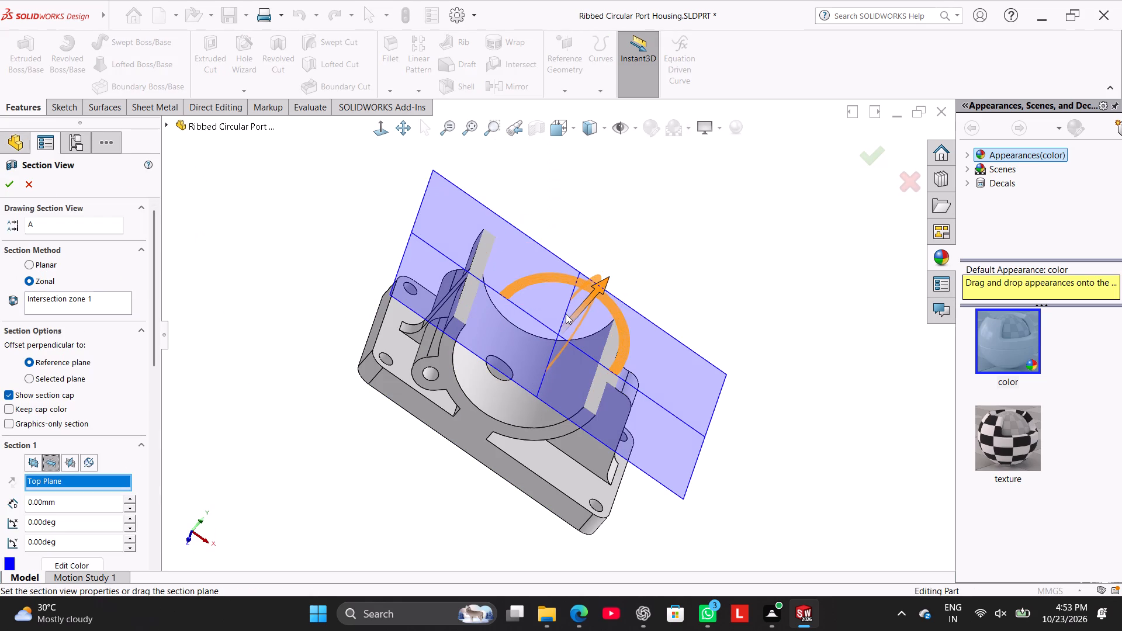
pyautogui.click(386, 126)
pyautogui.click(386, 127)
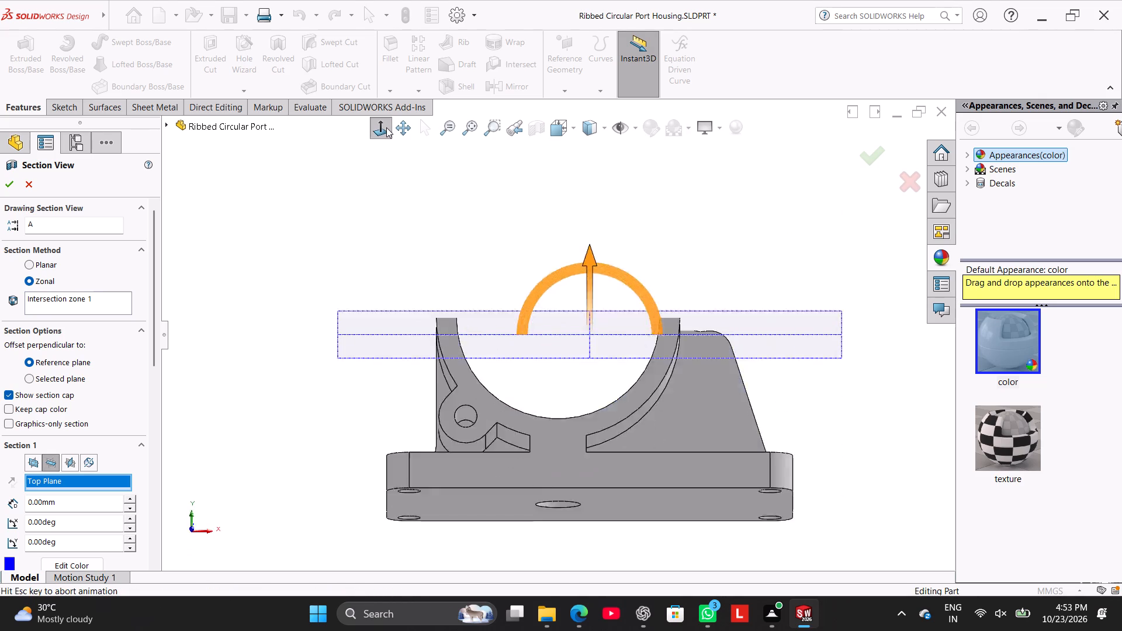
pyautogui.moveTo(367, 317); pyautogui.dragTo(446, 384, button='middle')
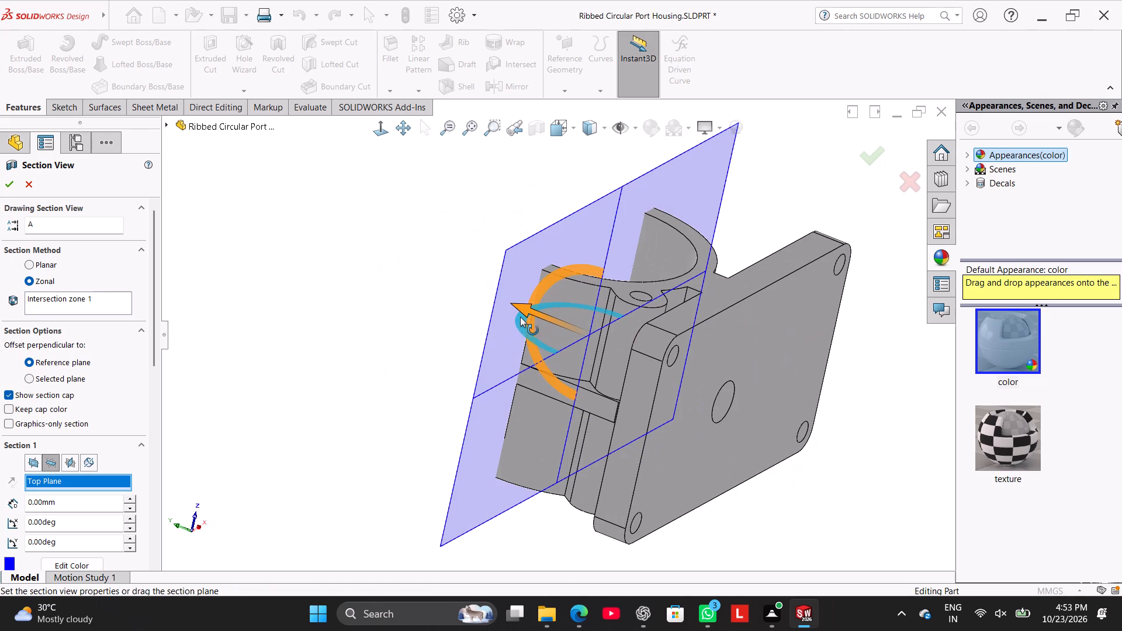
pyautogui.moveTo(520, 308); pyautogui.dragTo(612, 378)
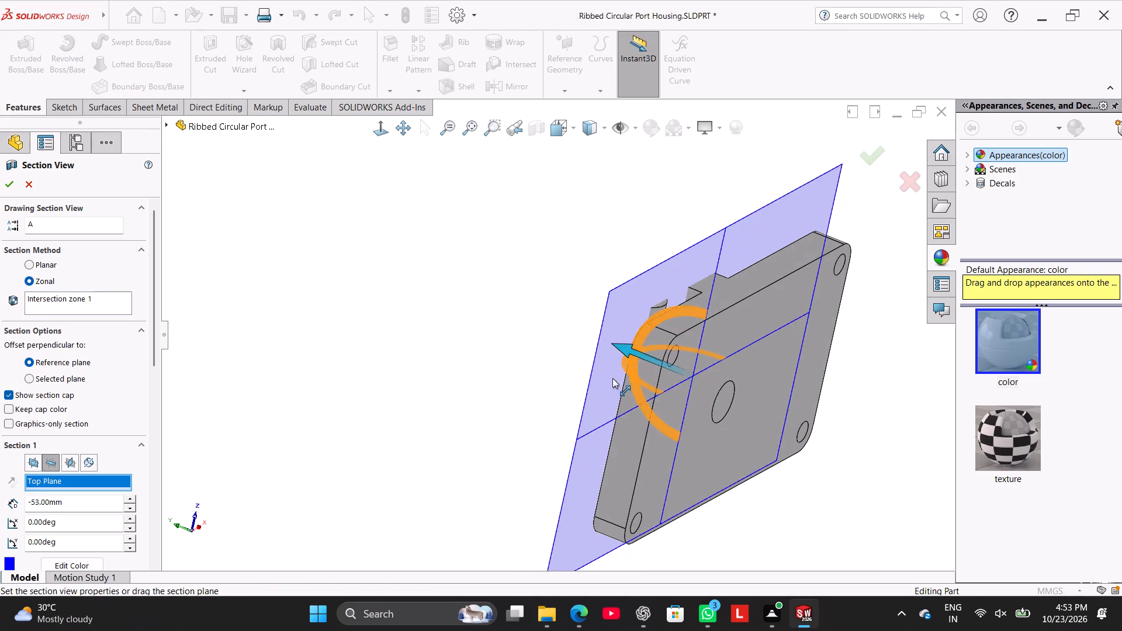
pyautogui.moveTo(612, 378); pyautogui.dragTo(626, 383)
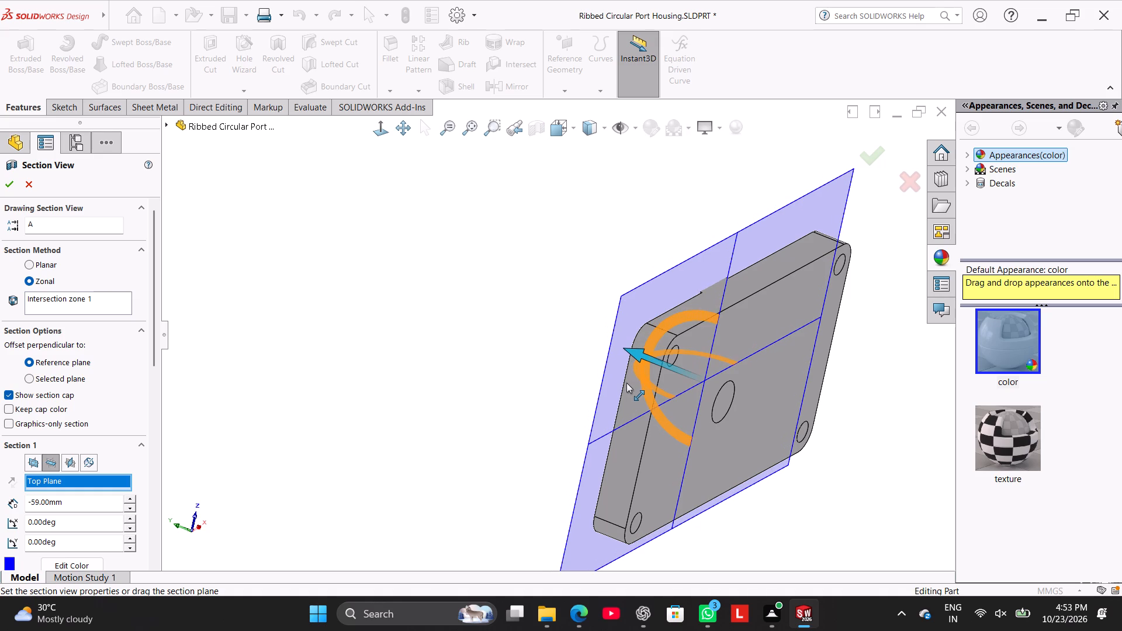
pyautogui.moveTo(626, 383); pyautogui.dragTo(608, 372)
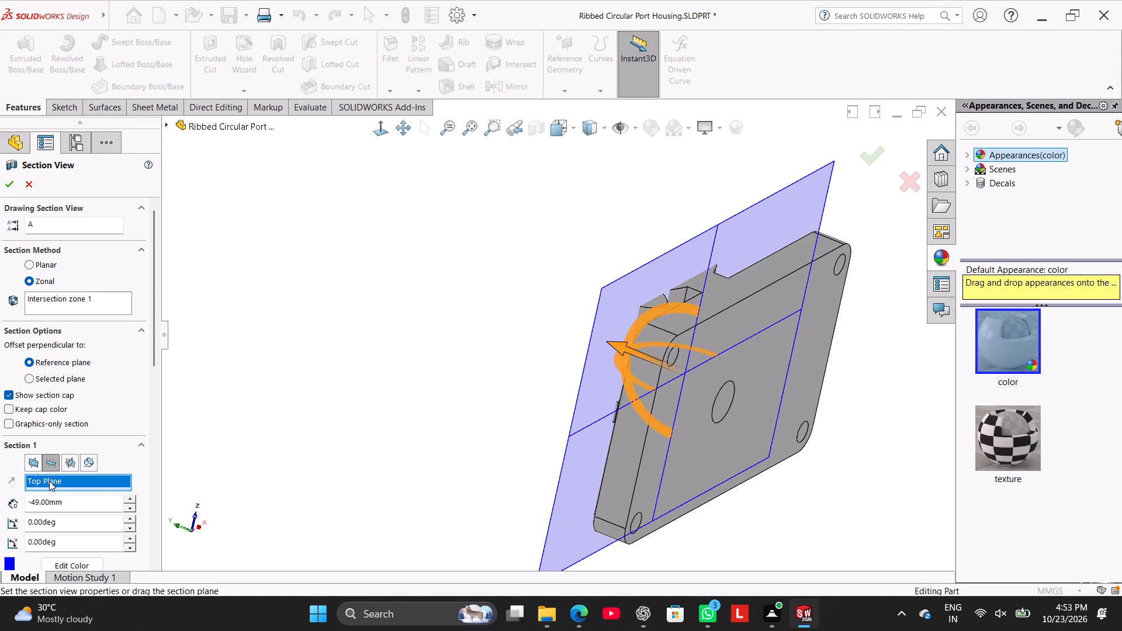
# Reverse the Top Plane section, inspect the web and ribs square-on at a -57 mm offset, then discard it and restore the isometric view.
pyautogui.click(50, 479)
pyautogui.click(50, 462)
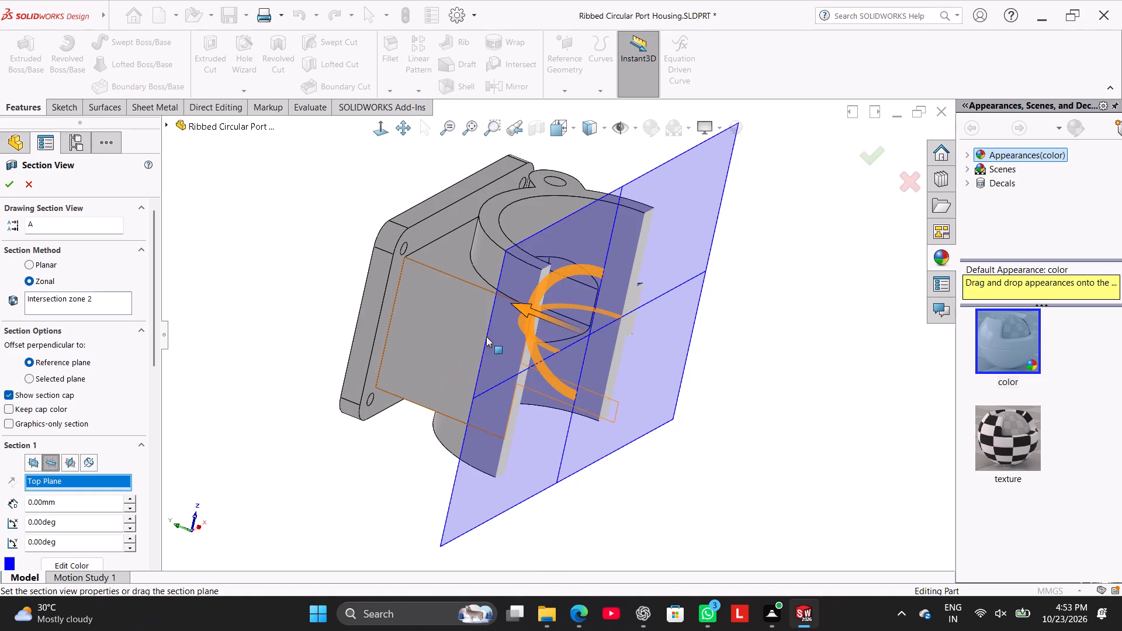
pyautogui.moveTo(519, 307); pyautogui.dragTo(683, 422)
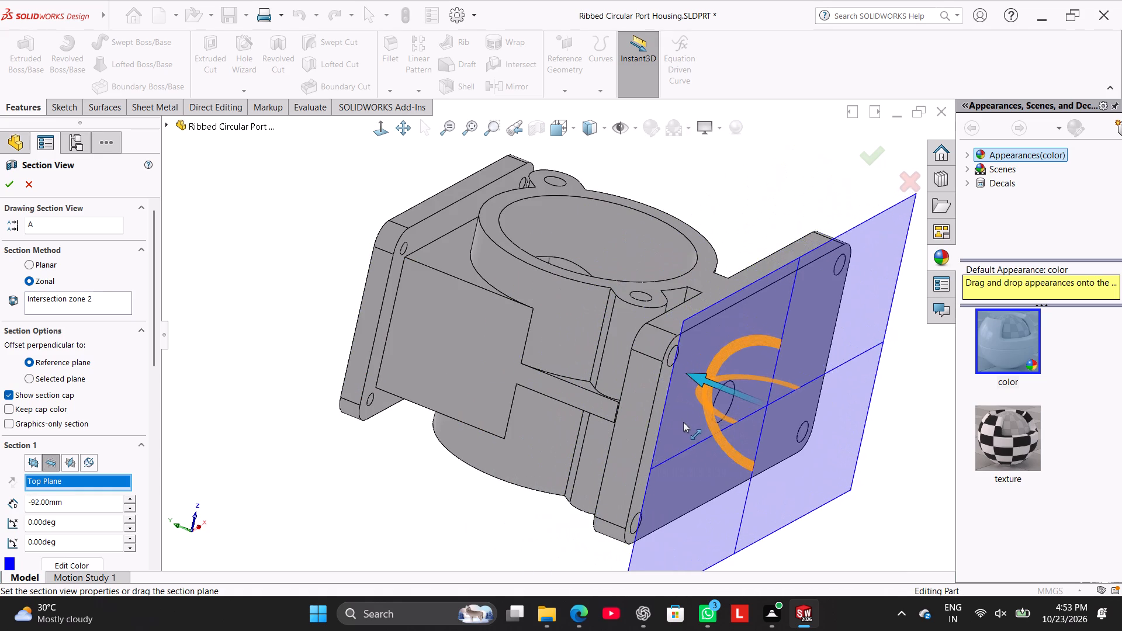
pyautogui.moveTo(683, 422); pyautogui.dragTo(619, 387)
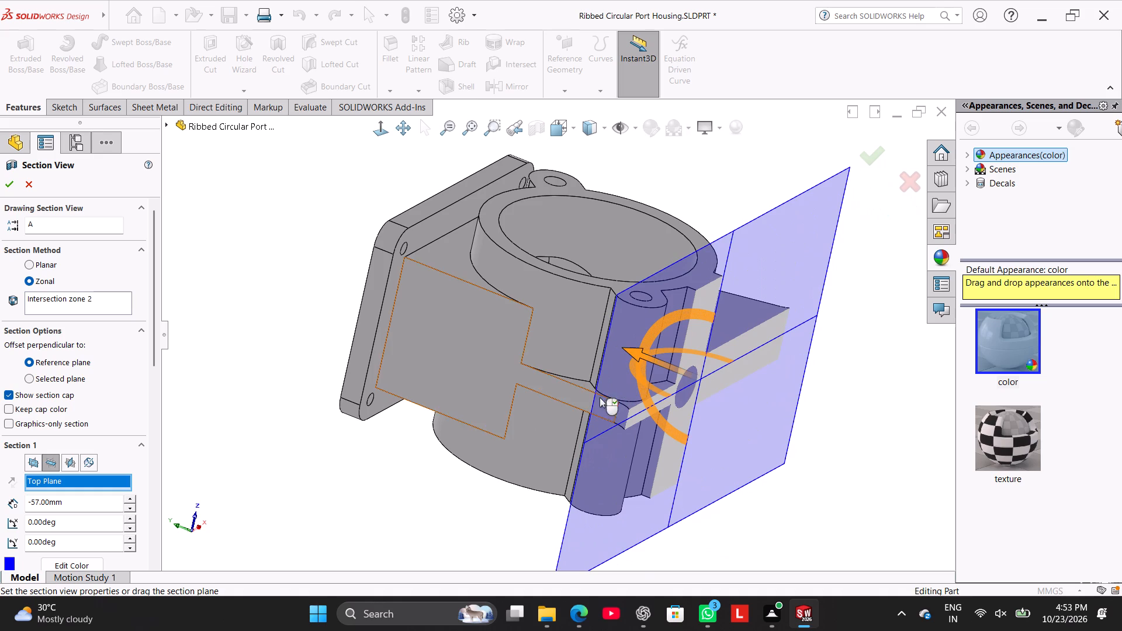
pyautogui.click(375, 137)
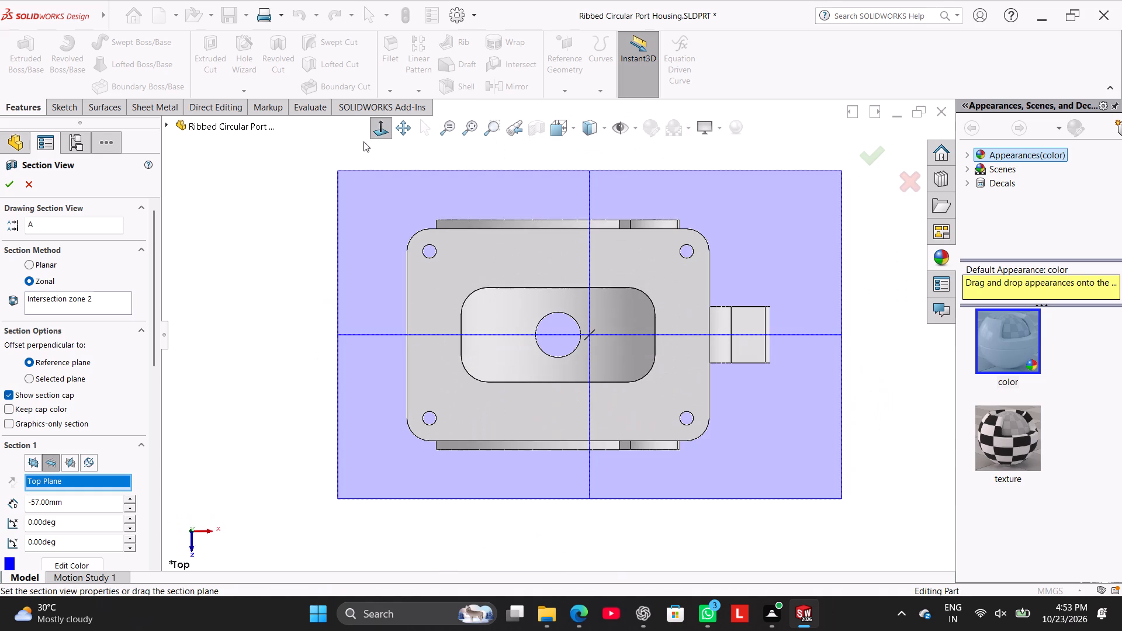
pyautogui.click(374, 128)
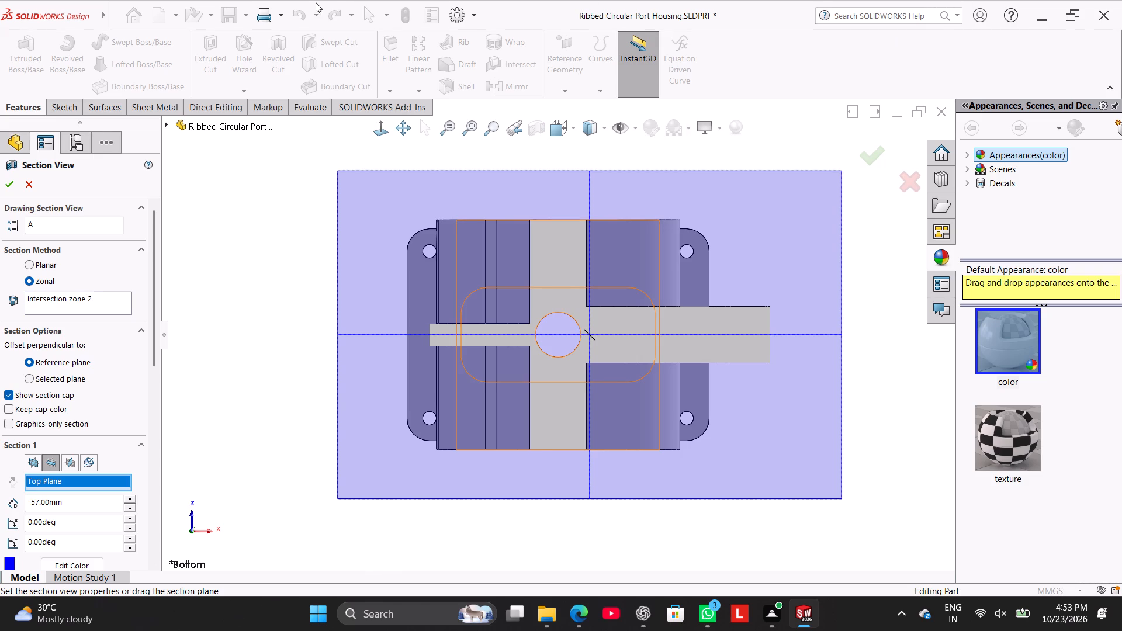
pyautogui.click(24, 178)
pyautogui.moveTo(247, 295); pyautogui.dragTo(315, 261, button='right')
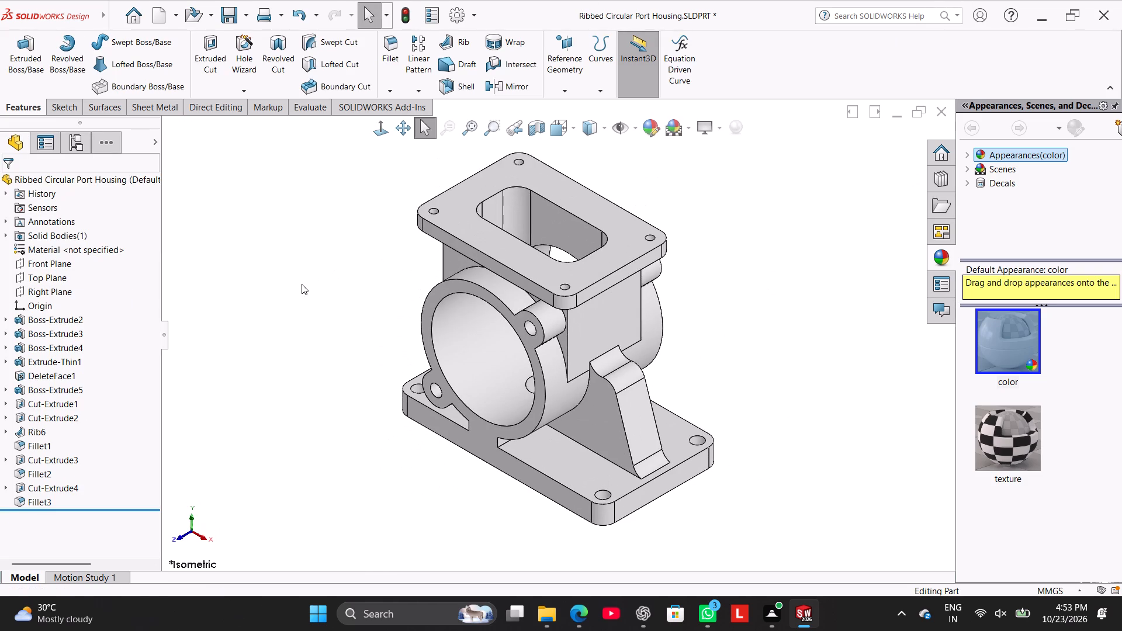
# Examine the housing's web, rib, base plate and bore from above, behind and below, looking at the web's foot.
pyautogui.click(302, 284)
pyautogui.moveTo(329, 294); pyautogui.dragTo(363, 348, button='middle')
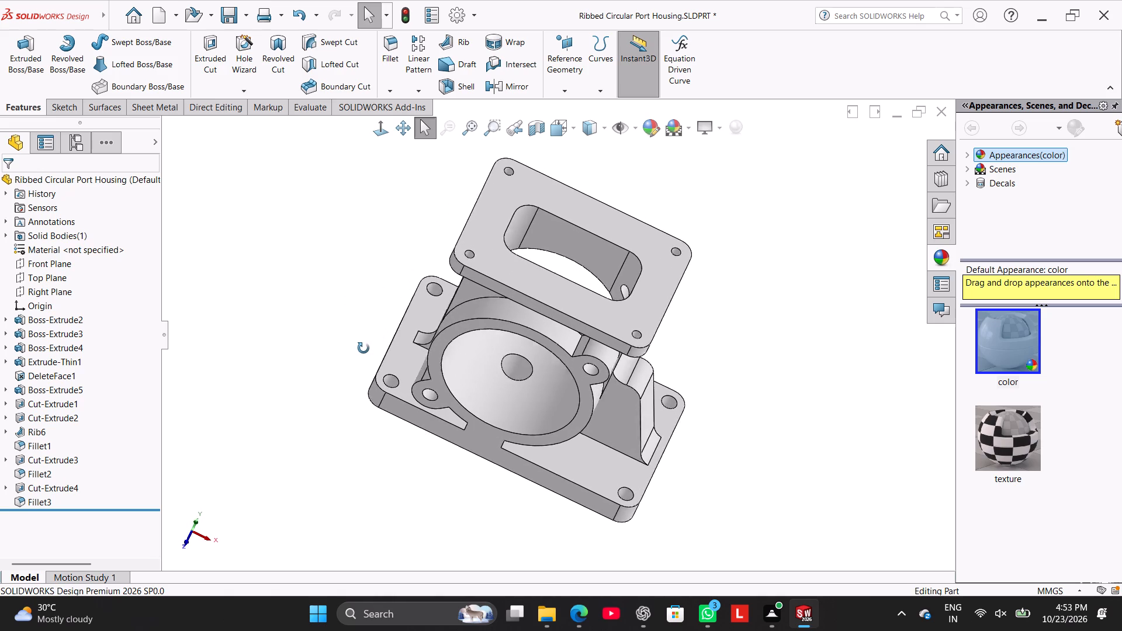
pyautogui.moveTo(363, 348); pyautogui.dragTo(361, 342, button='middle')
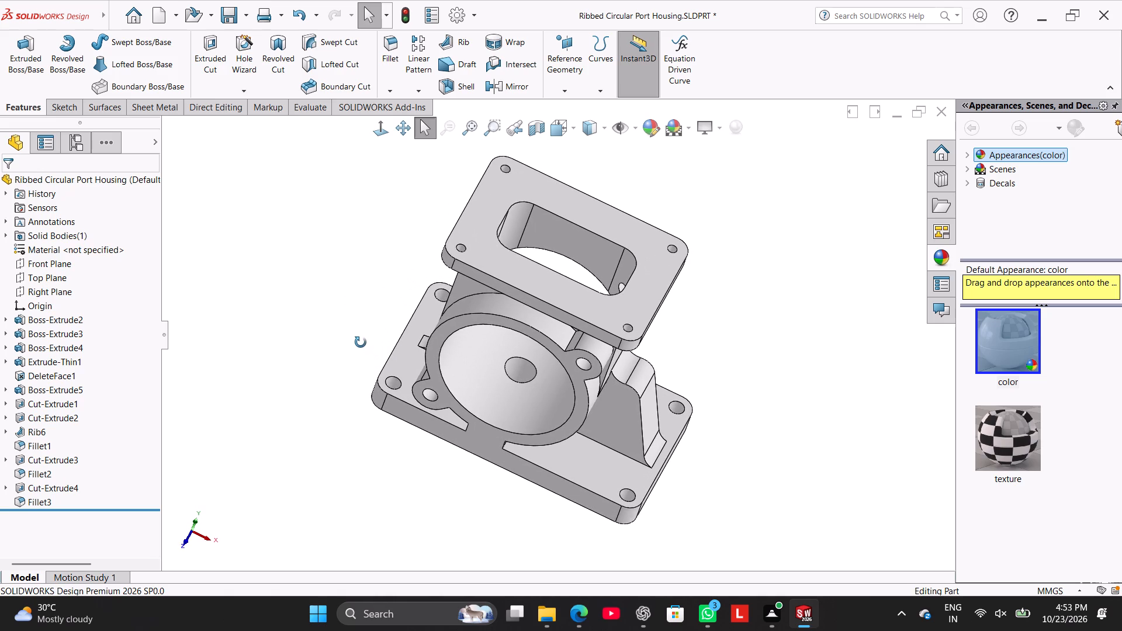
pyautogui.moveTo(361, 342); pyautogui.dragTo(379, 346, button='middle')
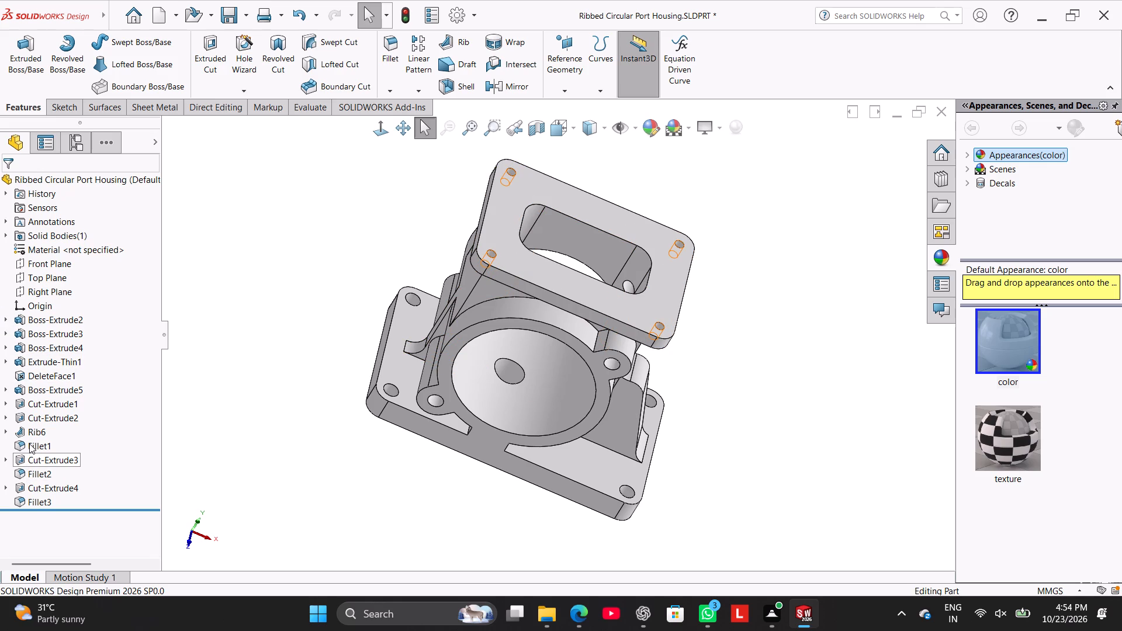
pyautogui.click(31, 410)
pyautogui.click(251, 323)
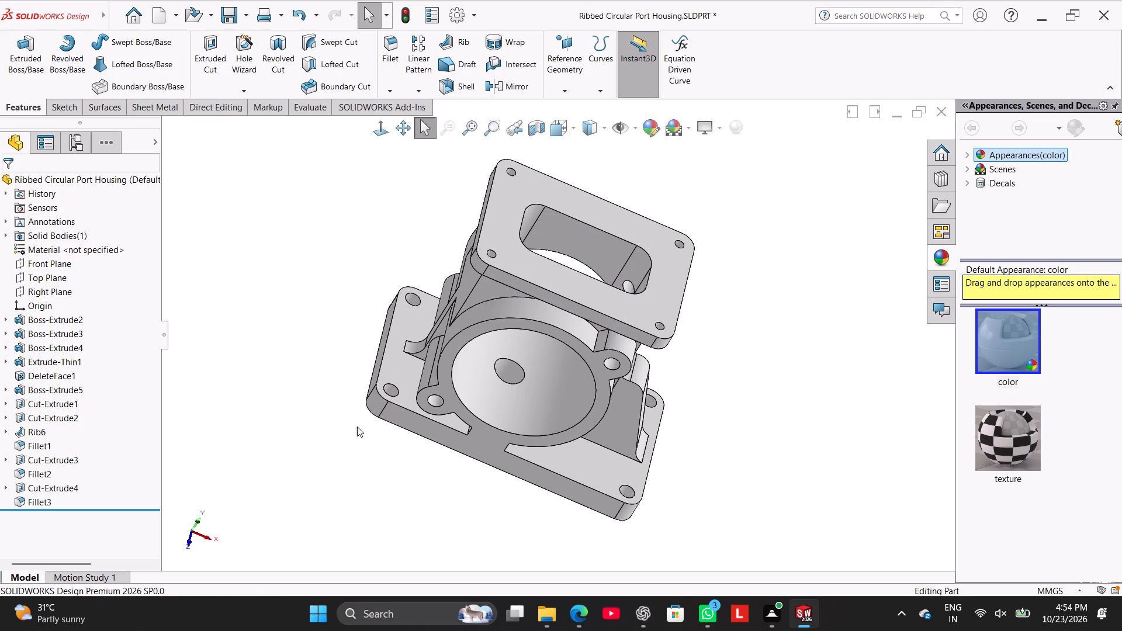
pyautogui.moveTo(357, 427); pyautogui.dragTo(437, 393, button='middle')
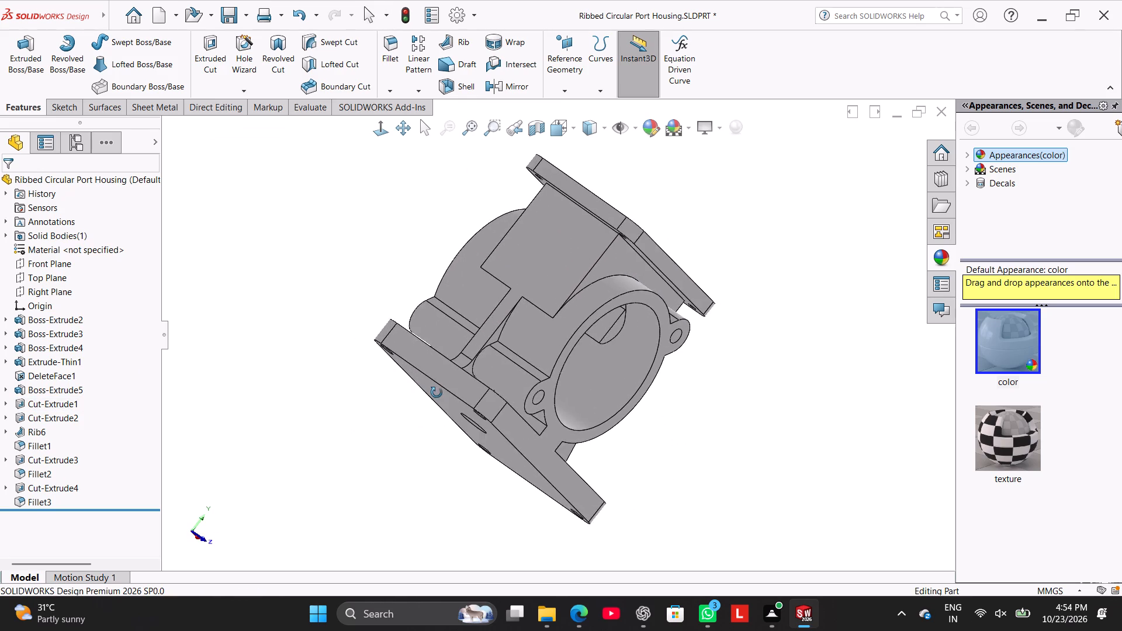
pyautogui.moveTo(437, 393); pyautogui.dragTo(394, 299, button='middle')
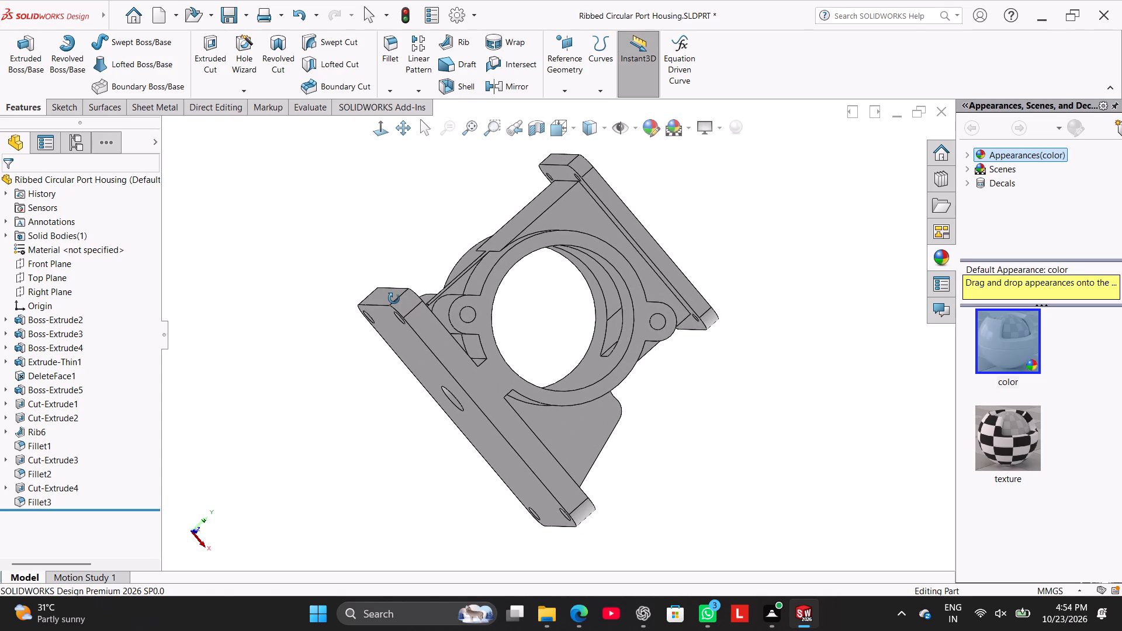
pyautogui.moveTo(394, 299); pyautogui.dragTo(406, 331, button='middle')
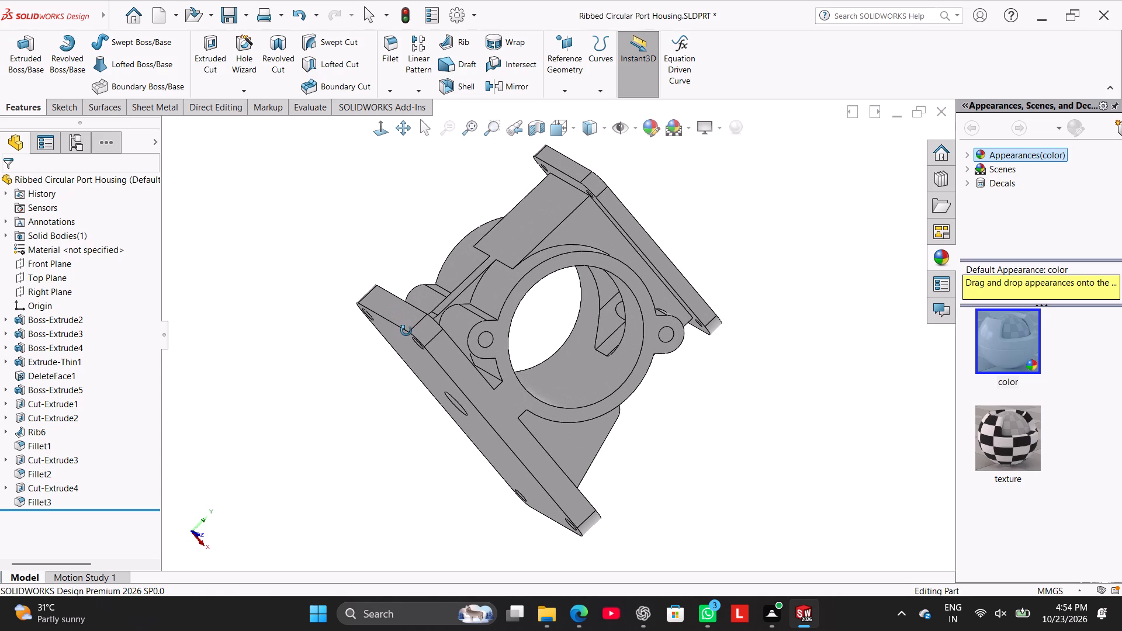
pyautogui.moveTo(406, 331); pyautogui.dragTo(406, 332, button='middle')
pyautogui.moveTo(402, 345); pyautogui.dragTo(378, 330, button='middle')
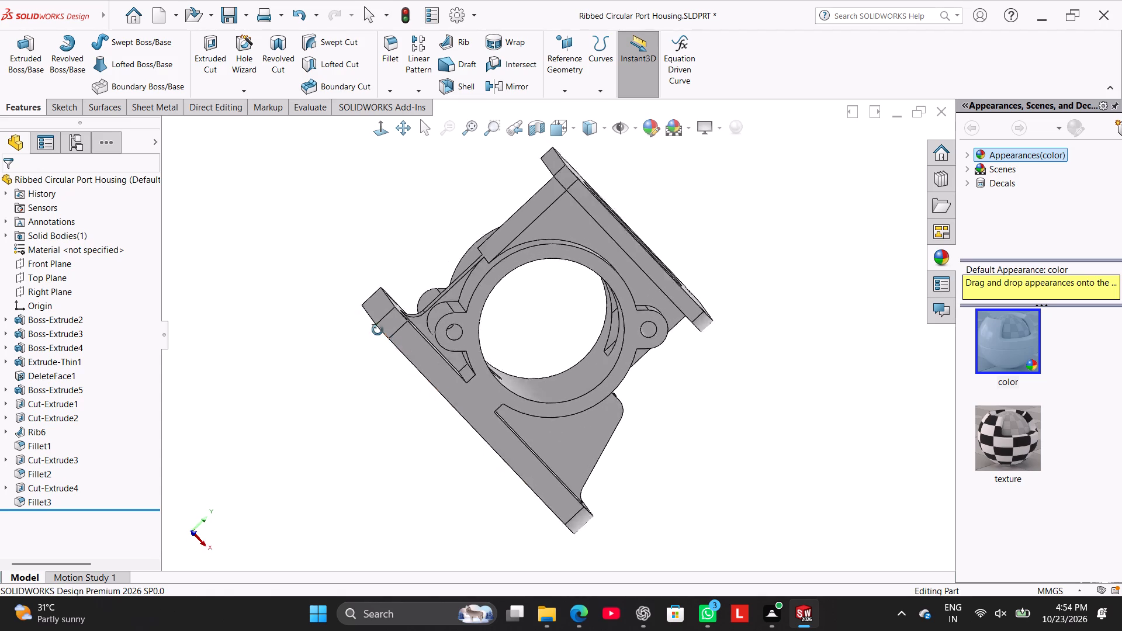
pyautogui.moveTo(378, 330); pyautogui.dragTo(370, 330, button='middle')
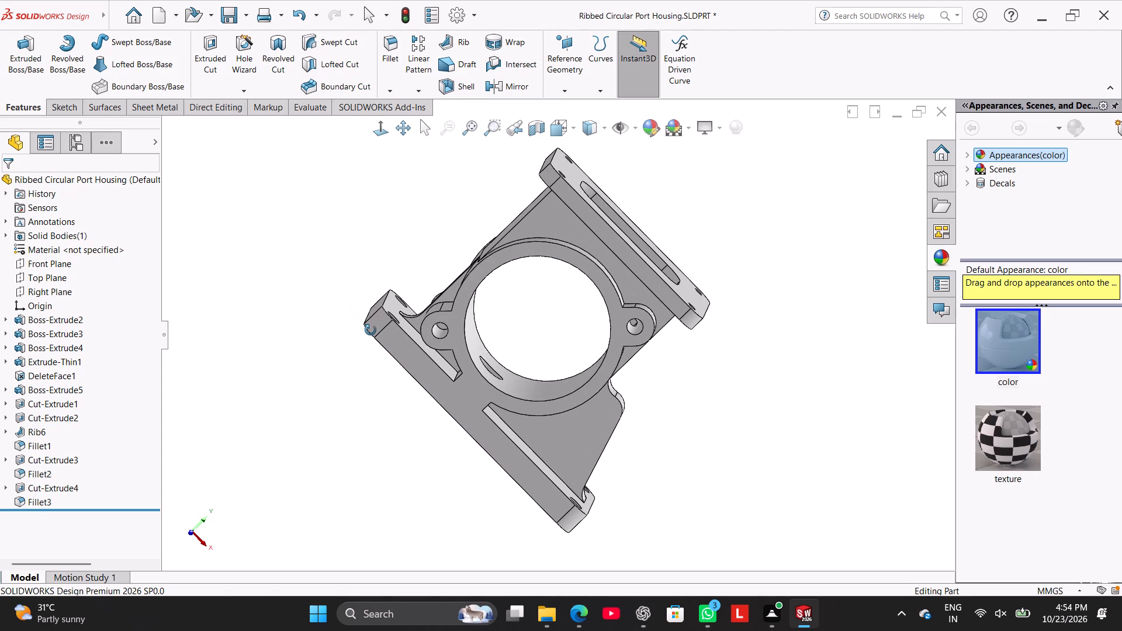
pyautogui.moveTo(370, 330); pyautogui.dragTo(370, 332, button='middle')
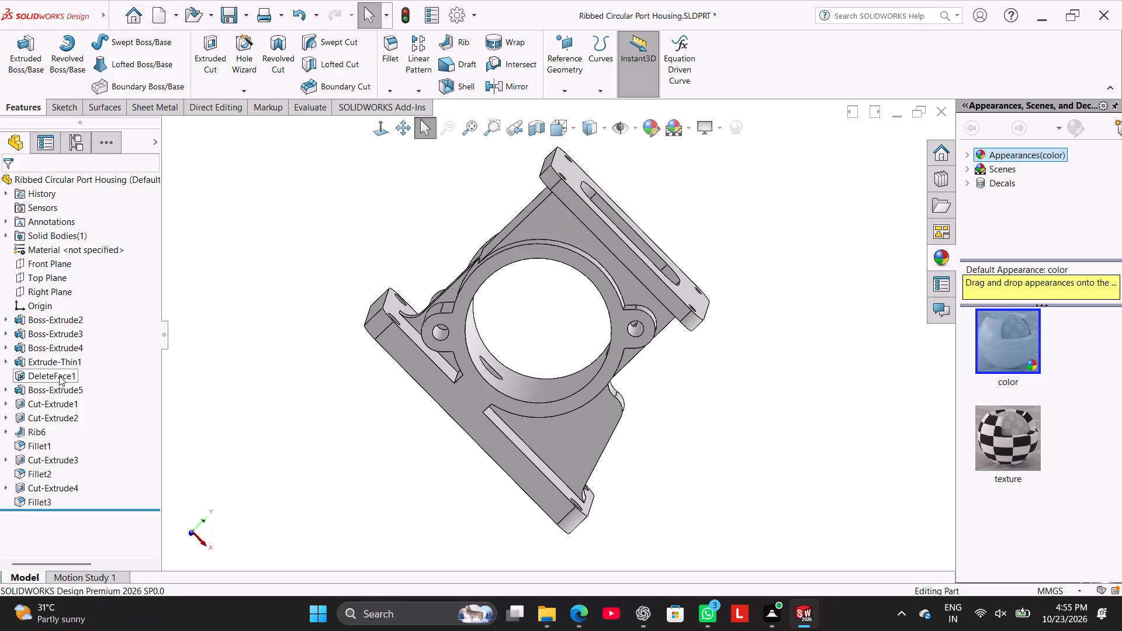
# Open the base plate sketch of Boss-Extrude4, check the ring's outer radius with Smart Dimension, and exit the sketch.
pyautogui.click(64, 353)
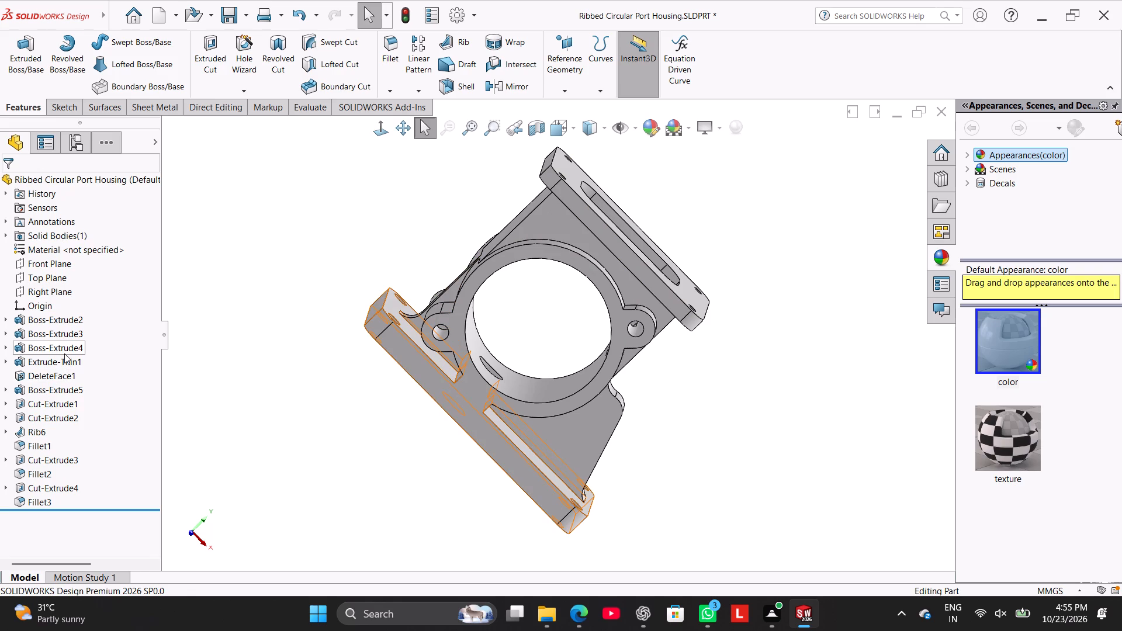
pyautogui.click(96, 323)
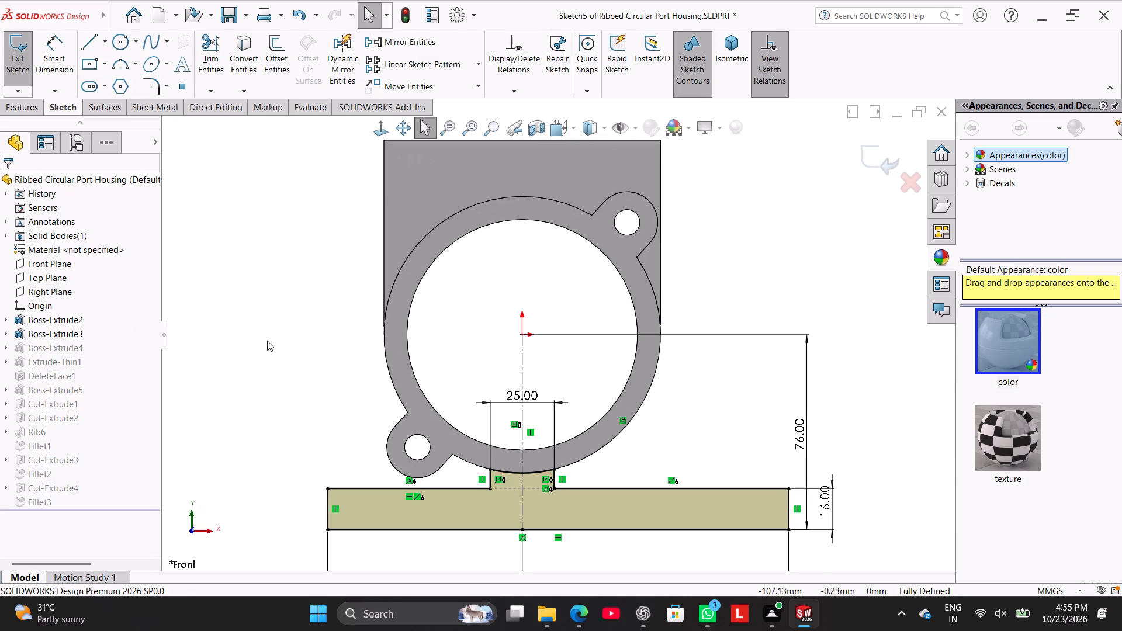
pyautogui.scroll(2, 338, 366)
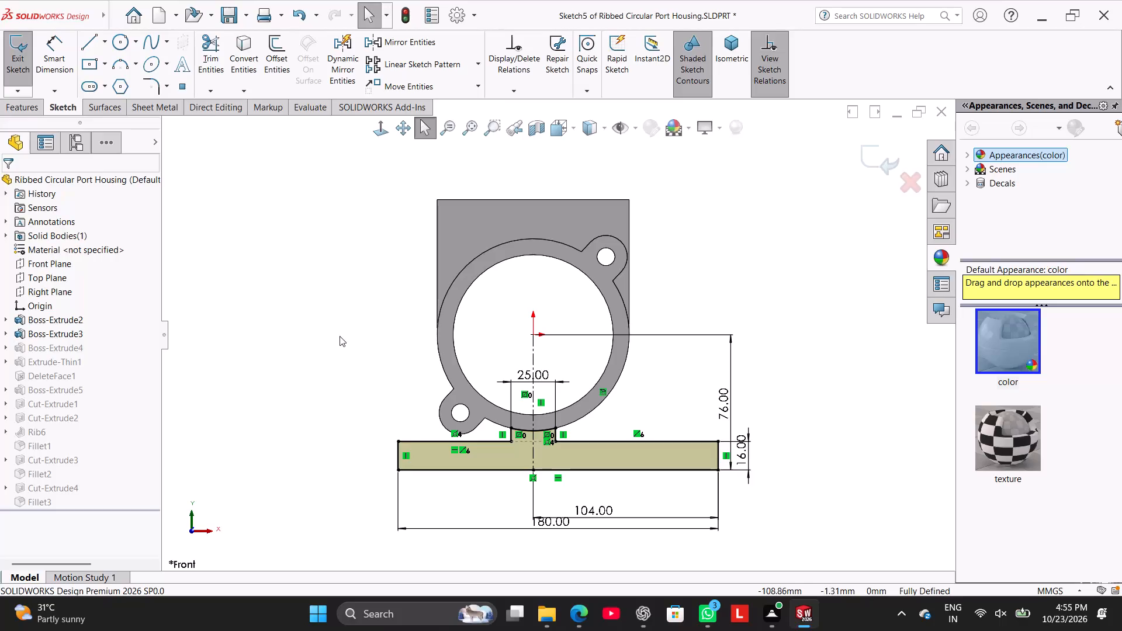
pyautogui.click(68, 65)
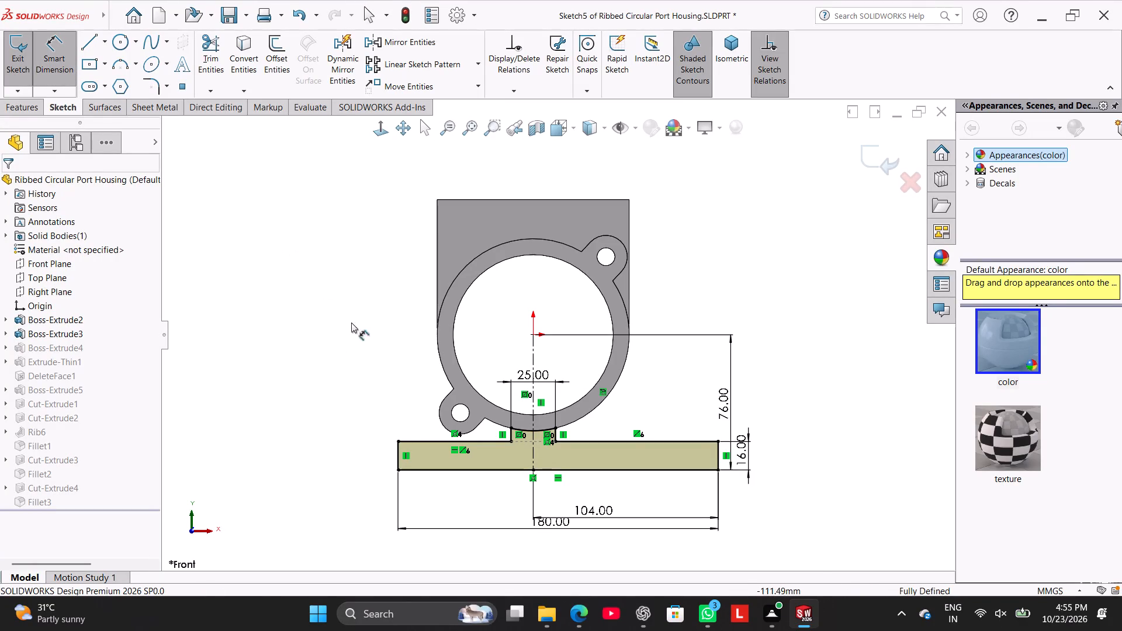
pyautogui.click(435, 332)
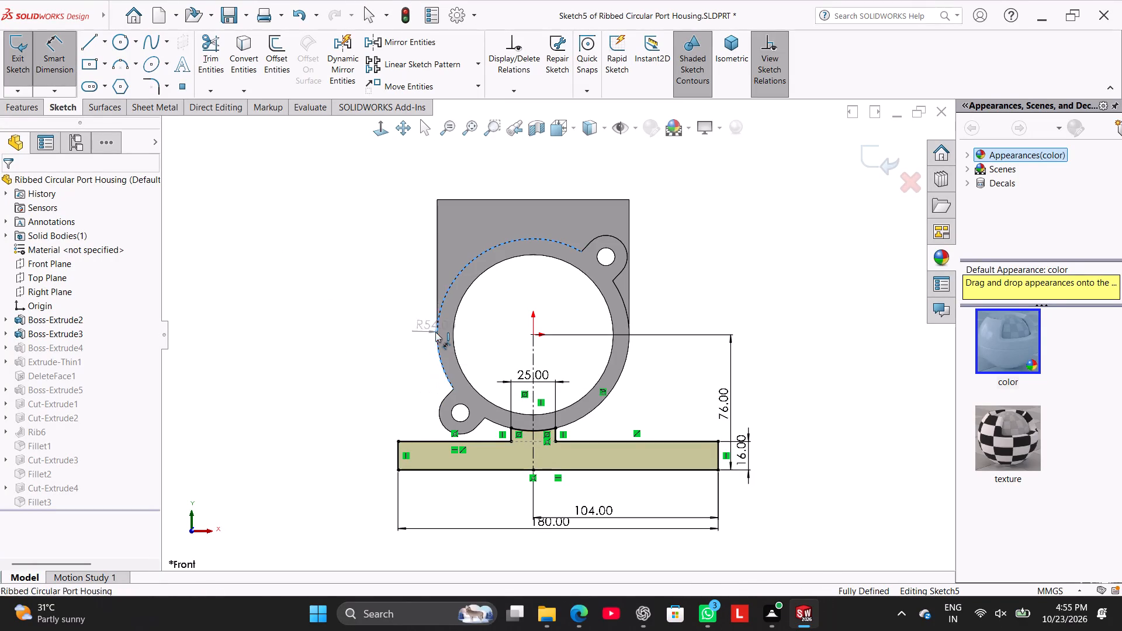
pyautogui.click(53, 57)
pyautogui.click(234, 235)
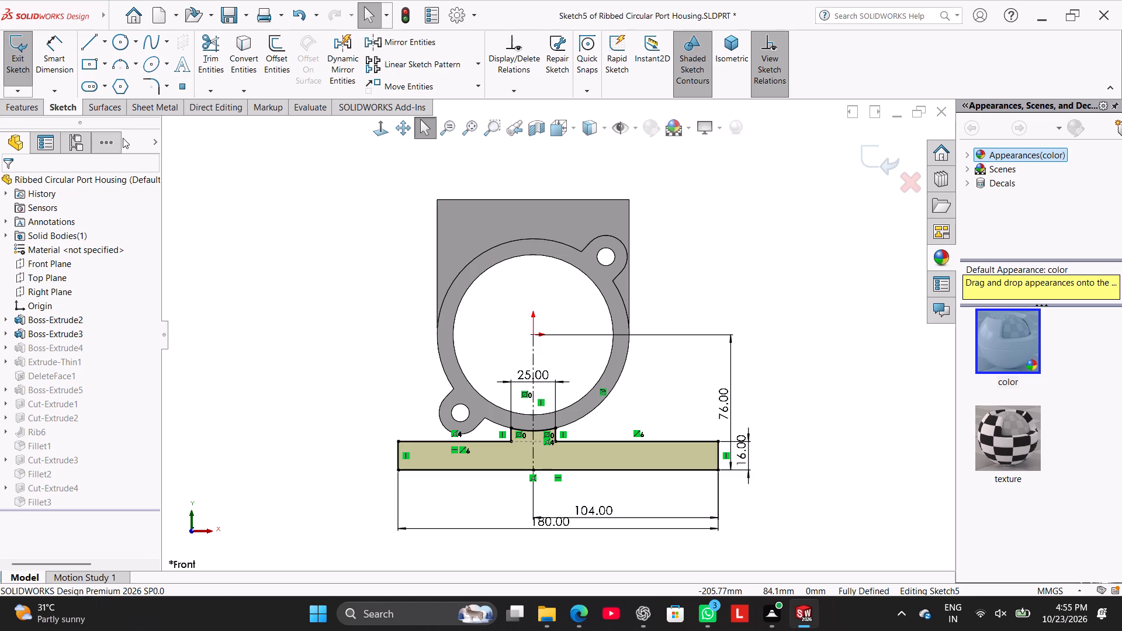
pyautogui.click(20, 74)
pyautogui.click(234, 236)
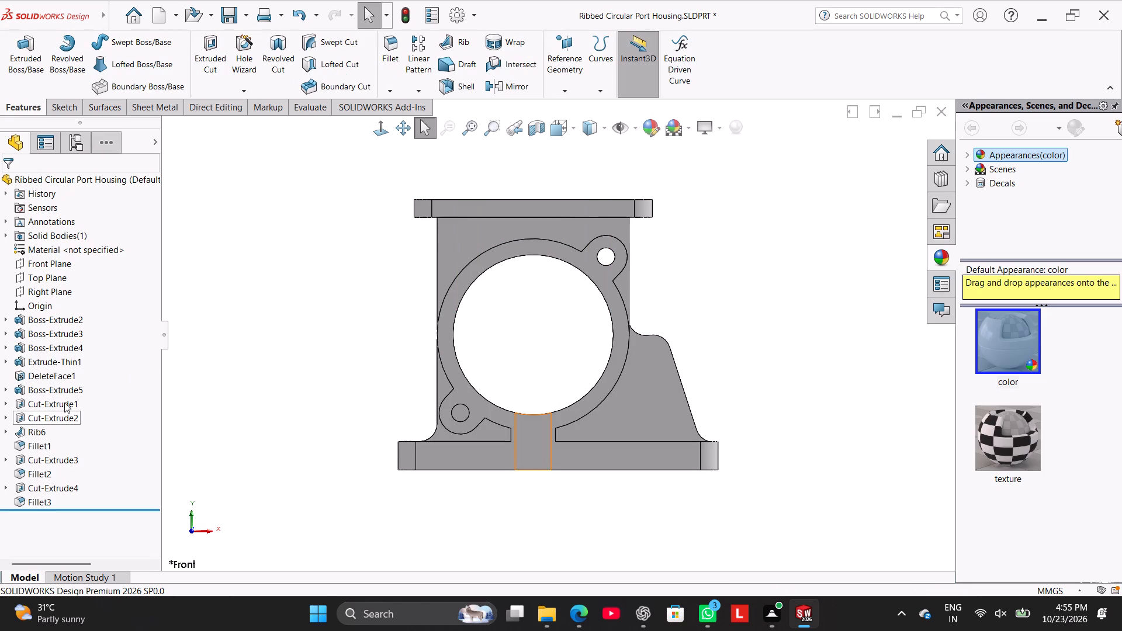
# Open the sketch of Extrude-Thin1 for editing and inspect the web's profile against the ring and base plate, finishing square-on.
pyautogui.click(67, 367)
pyautogui.click(95, 335)
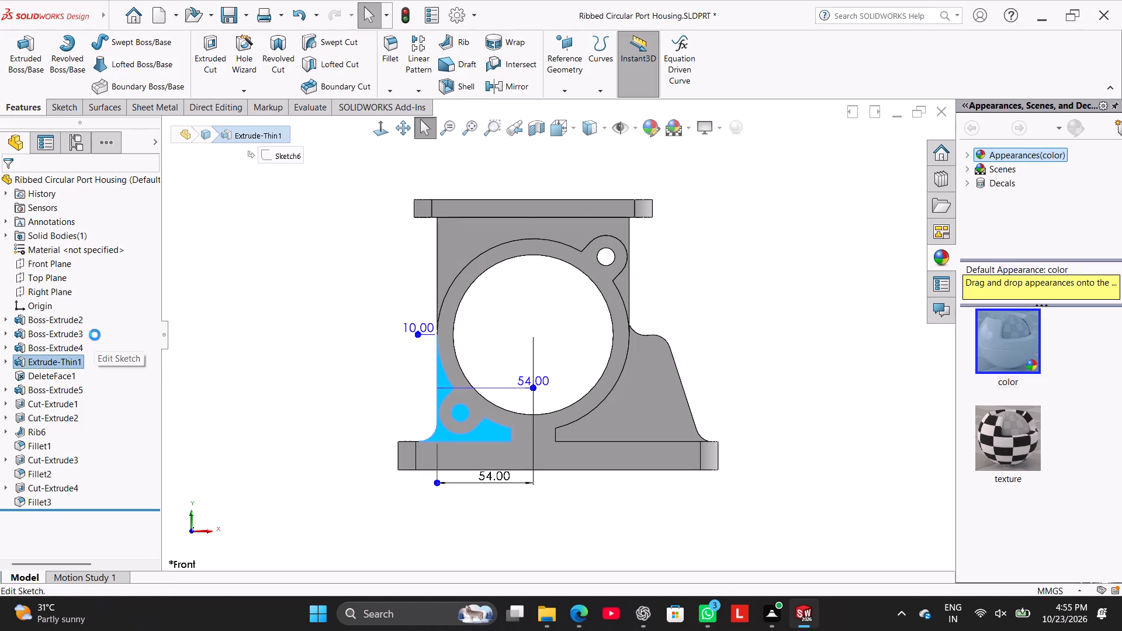
pyautogui.click(244, 365)
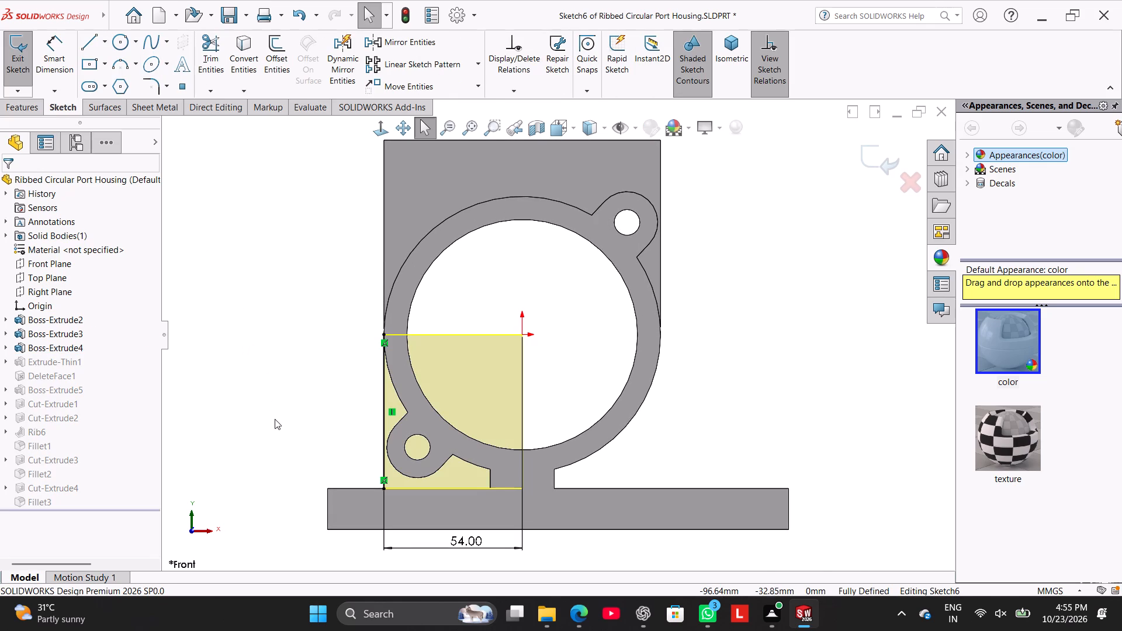
pyautogui.moveTo(318, 405); pyautogui.dragTo(350, 429, button='middle')
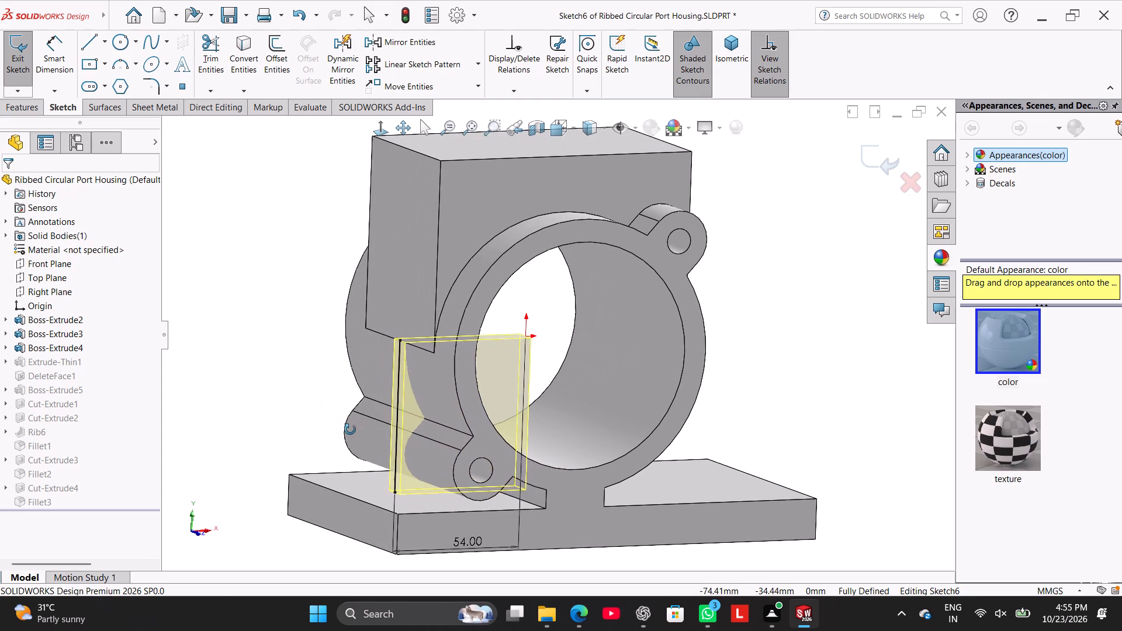
pyautogui.moveTo(350, 429); pyautogui.dragTo(323, 379, button='middle')
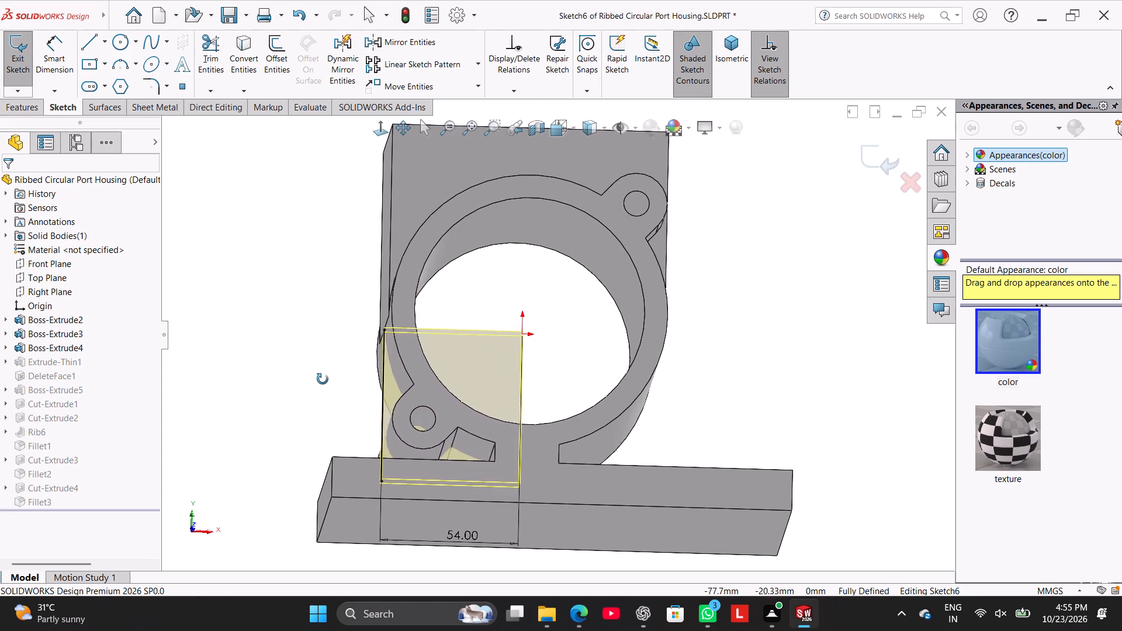
pyautogui.moveTo(323, 379); pyautogui.dragTo(348, 425, button='middle')
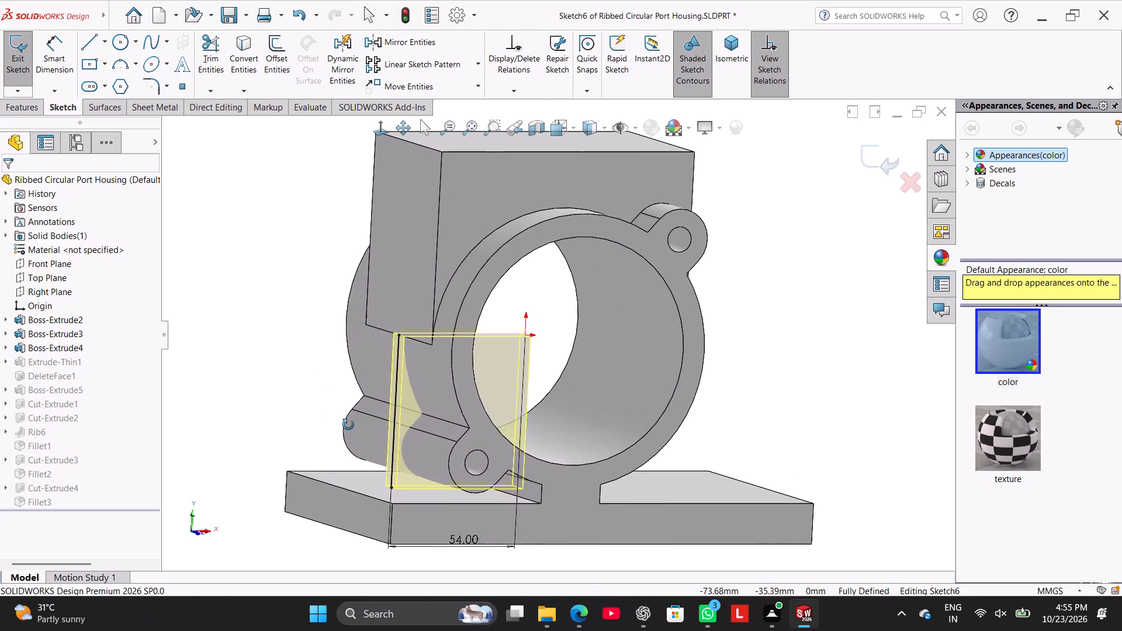
pyautogui.moveTo(348, 425); pyautogui.dragTo(320, 402, button='middle')
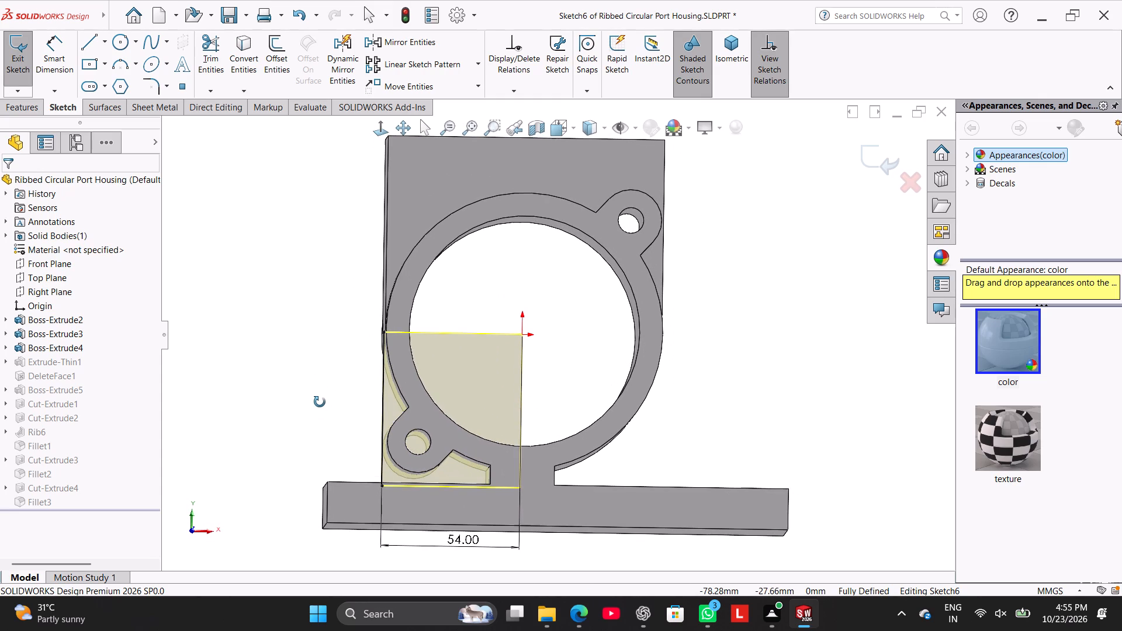
pyautogui.moveTo(320, 402); pyautogui.dragTo(330, 423, button='middle')
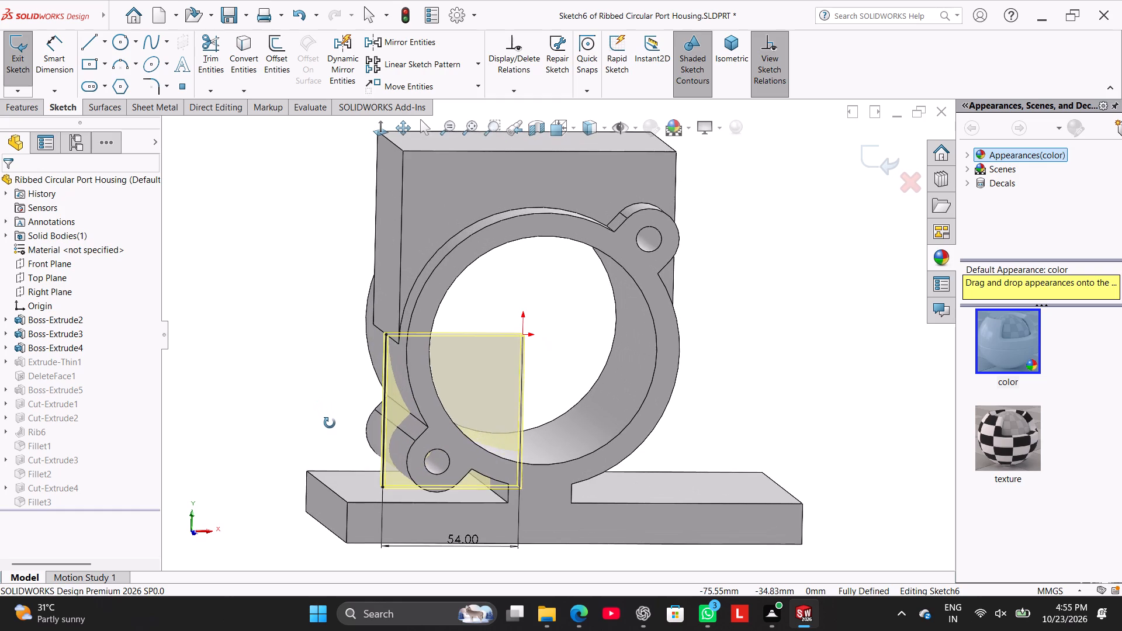
pyautogui.moveTo(330, 423); pyautogui.dragTo(325, 418, button='middle')
pyautogui.click(371, 129)
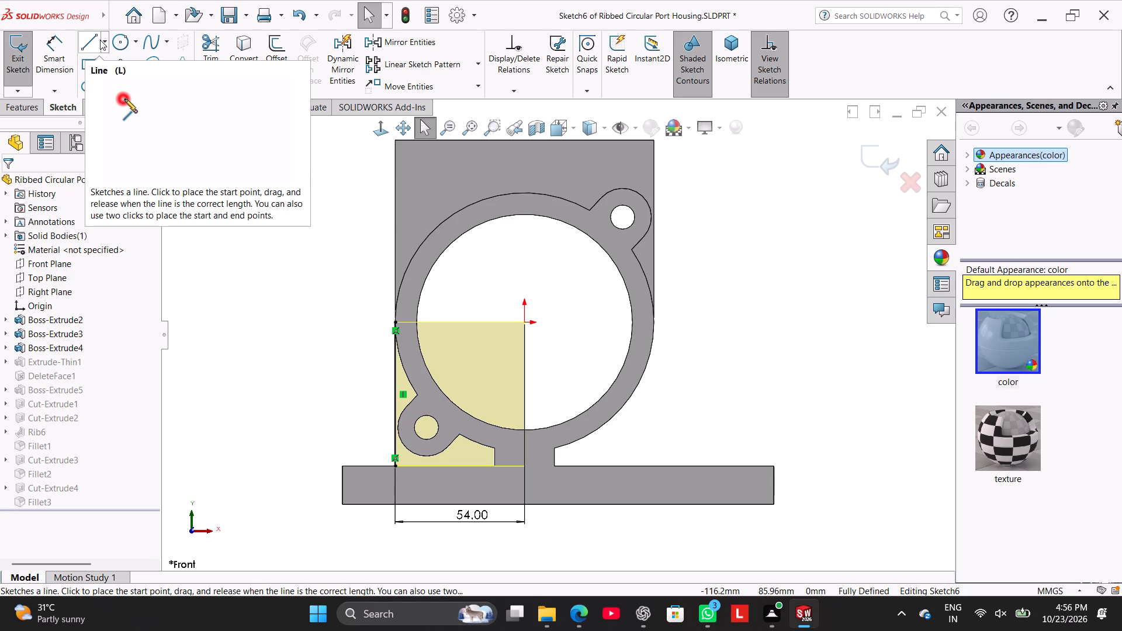
# Sketch a perimeter circle of about 16.8 mm radius outside the web, tangent to its vertical line and touching the base plate's top edge.
pyautogui.click(144, 89)
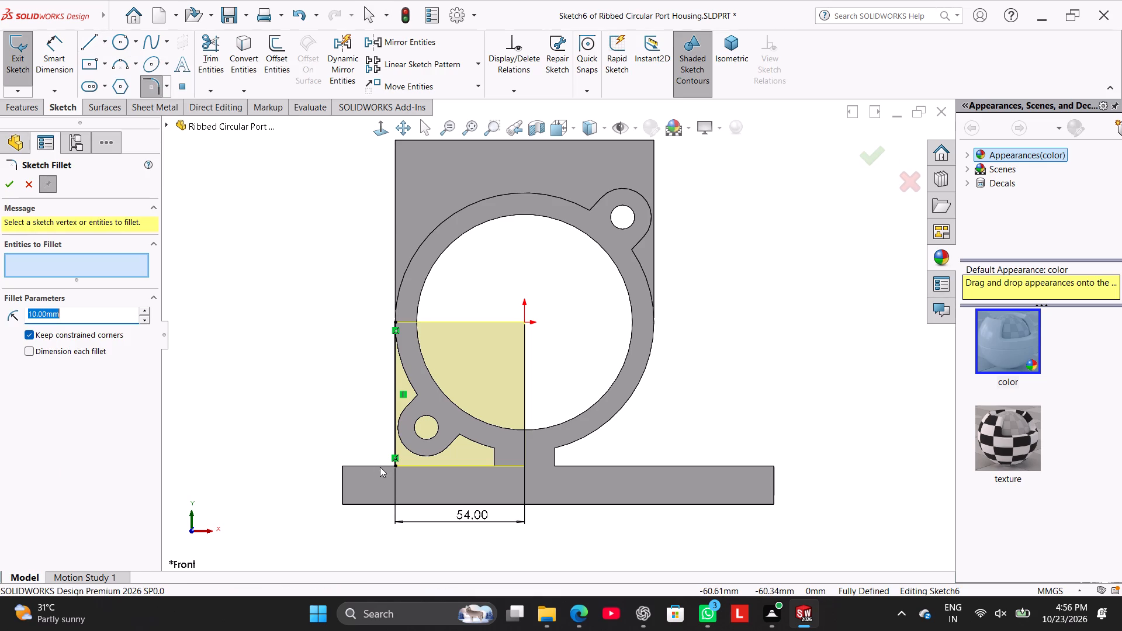
pyautogui.click(397, 430)
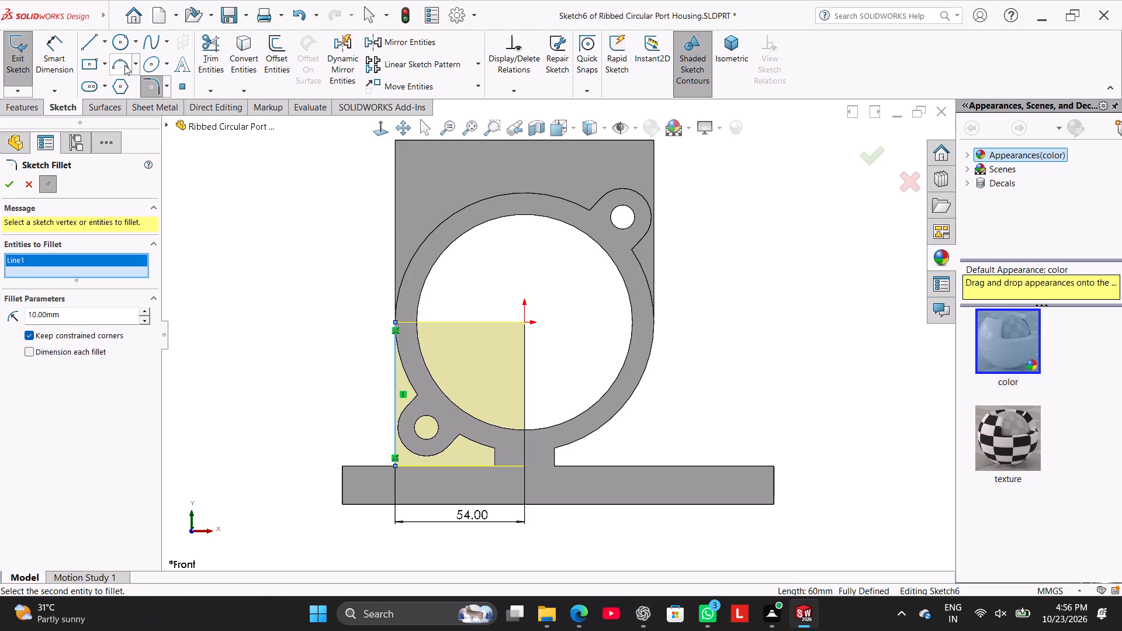
pyautogui.click(133, 43)
pyautogui.click(141, 75)
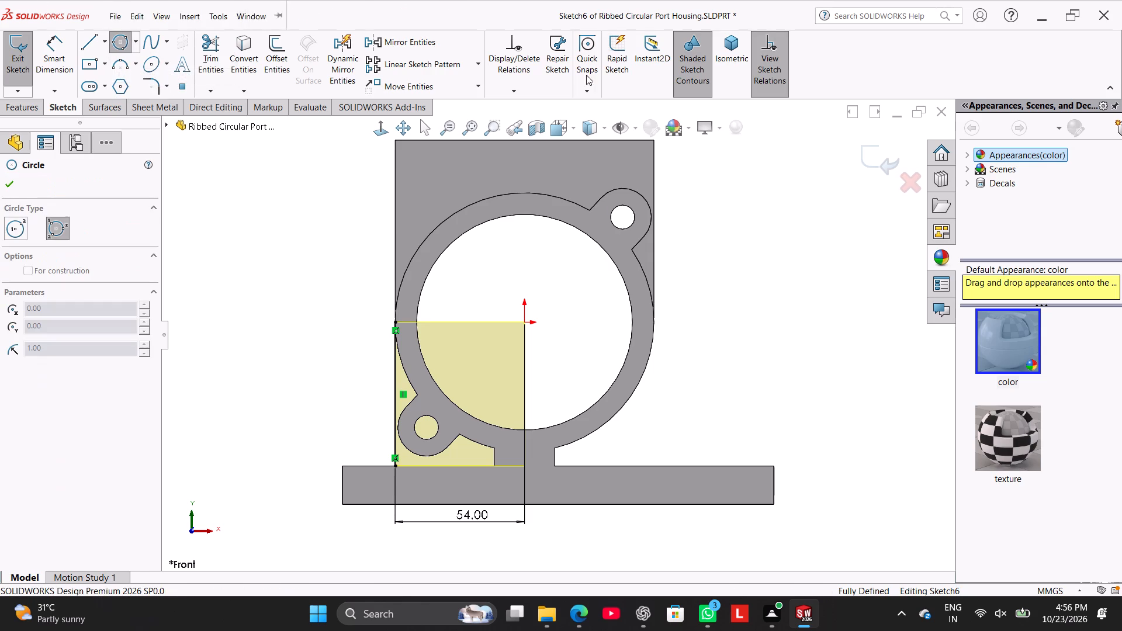
pyautogui.click(368, 463)
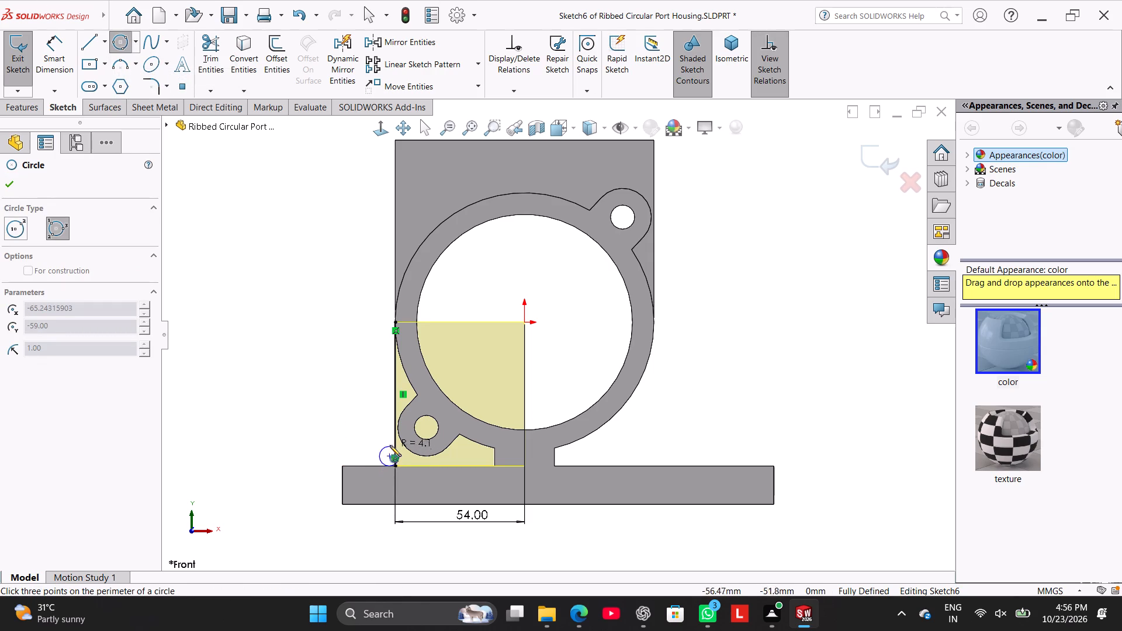
pyautogui.click(395, 439)
pyautogui.click(333, 392)
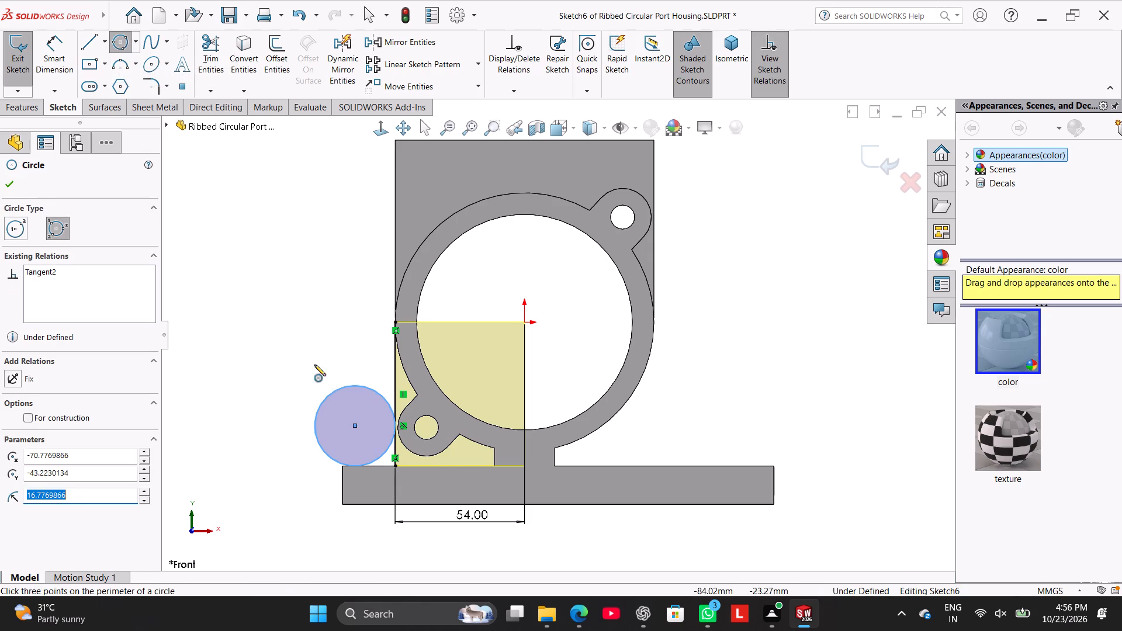
pyautogui.rightClick(297, 333)
pyautogui.click(325, 341)
pyautogui.click(210, 30)
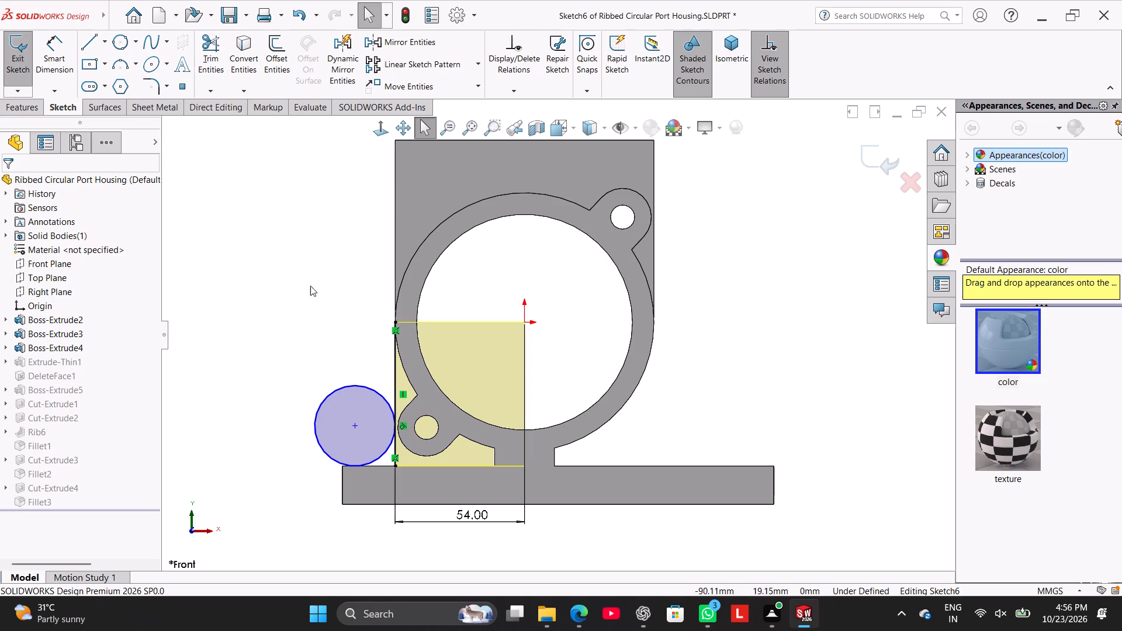
pyautogui.moveTo(318, 318); pyautogui.dragTo(345, 402)
pyautogui.click(297, 321)
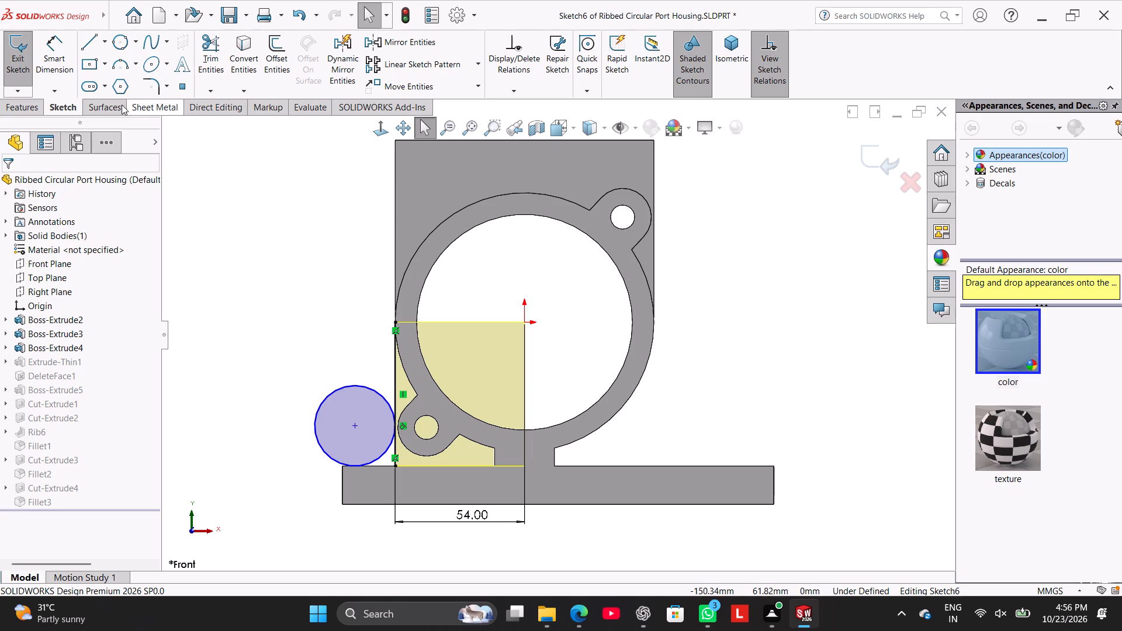
# Dimension the new circle beside the web line with a diameter of 20 mm.
pyautogui.click(56, 57)
pyautogui.click(325, 396)
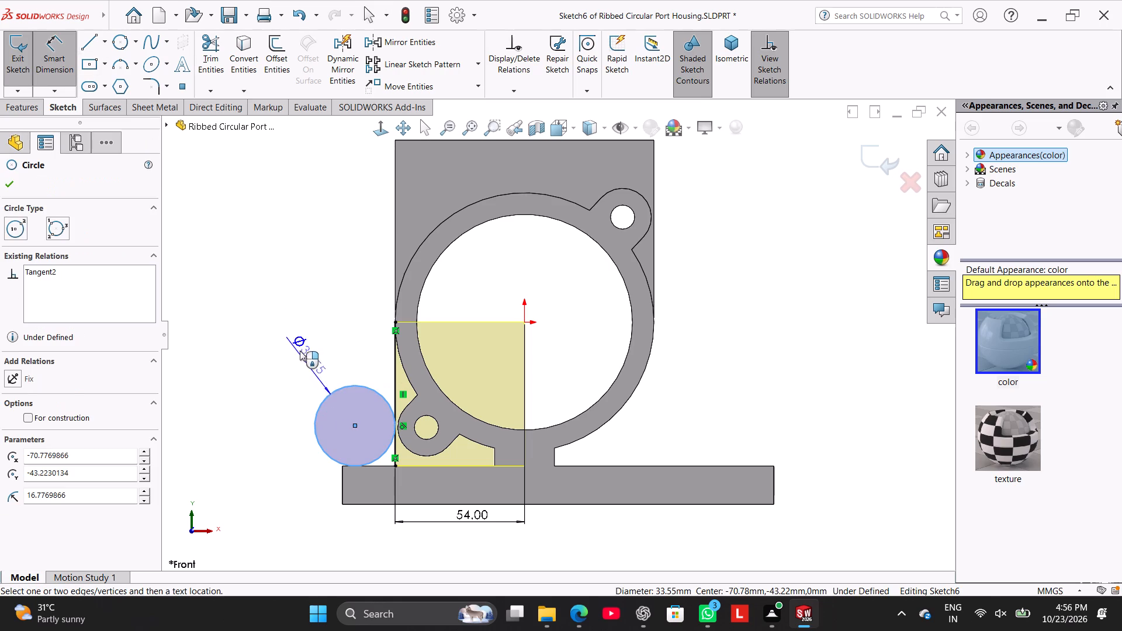
pyautogui.click(298, 346)
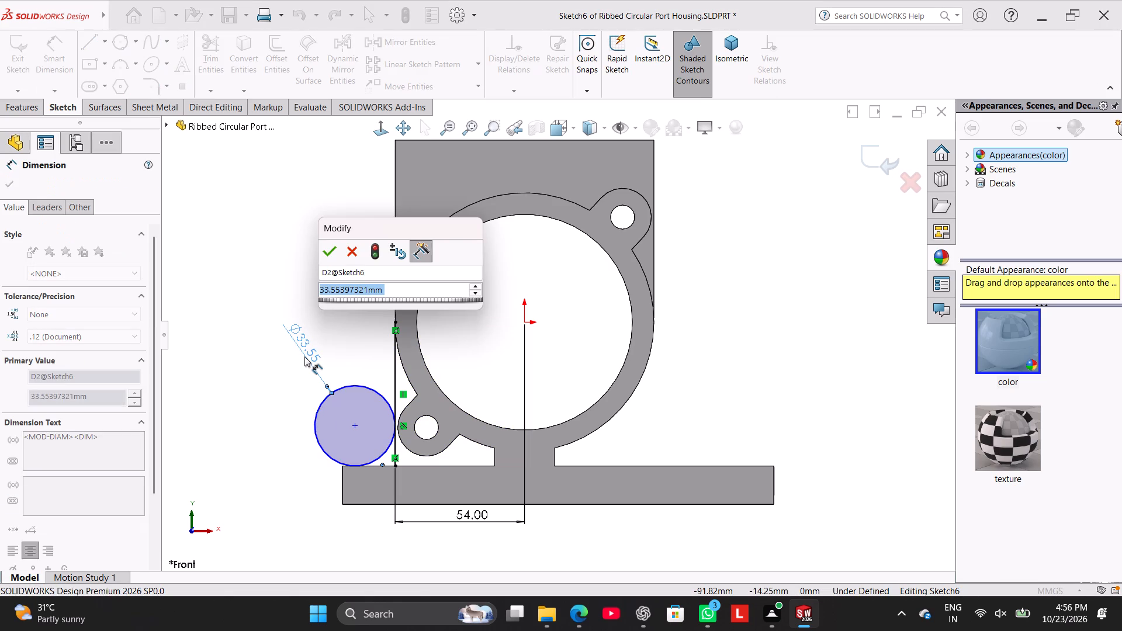
pyautogui.write('20')
pyautogui.press('Return')
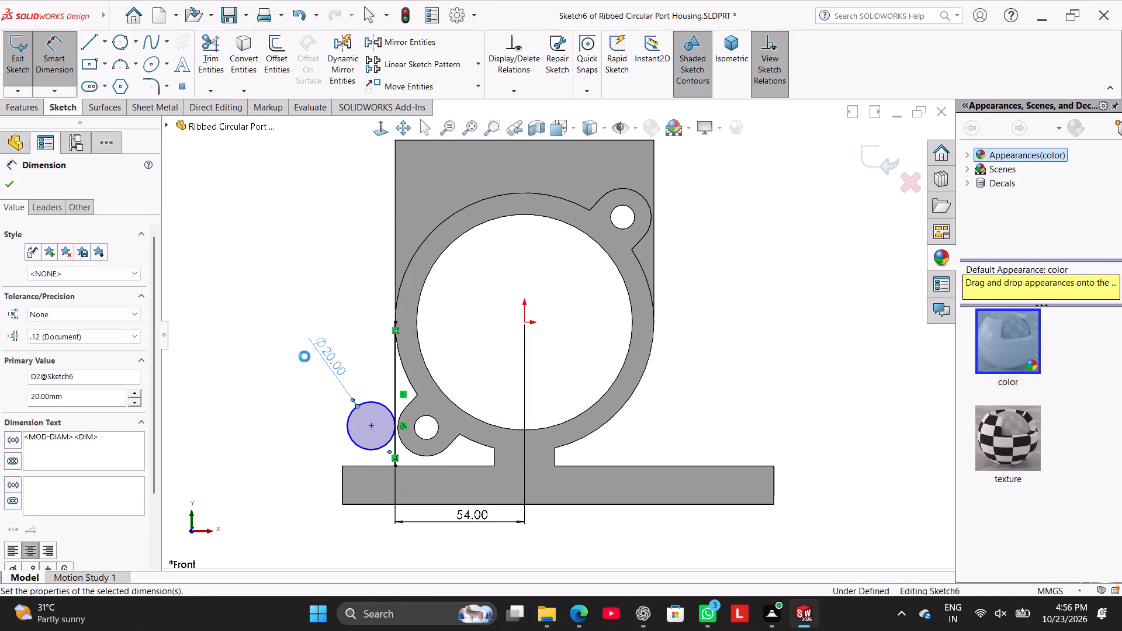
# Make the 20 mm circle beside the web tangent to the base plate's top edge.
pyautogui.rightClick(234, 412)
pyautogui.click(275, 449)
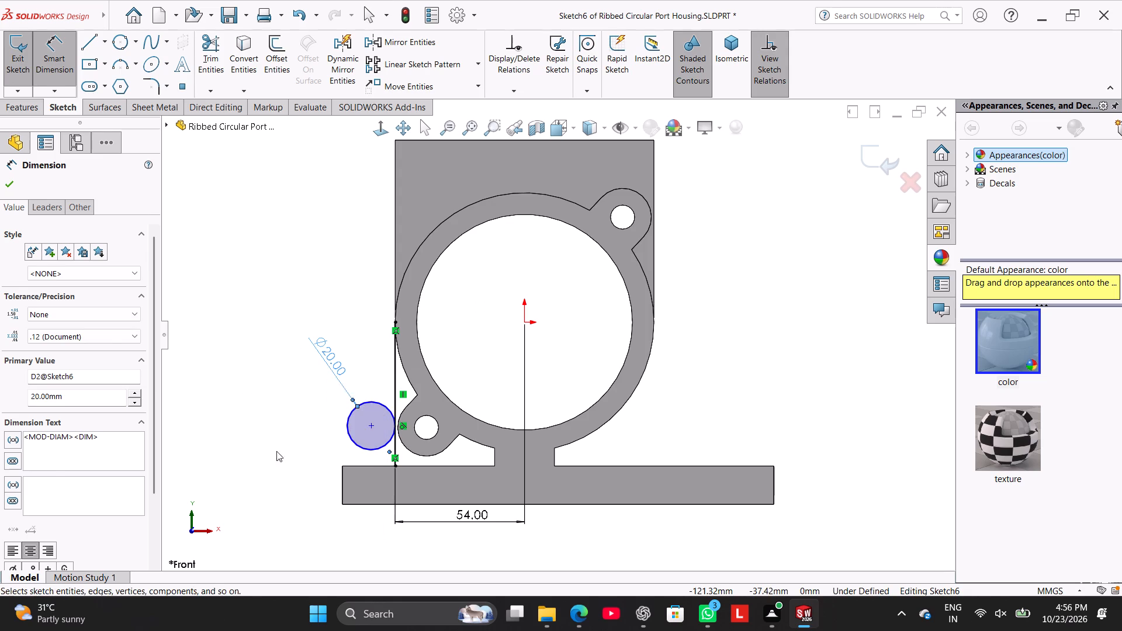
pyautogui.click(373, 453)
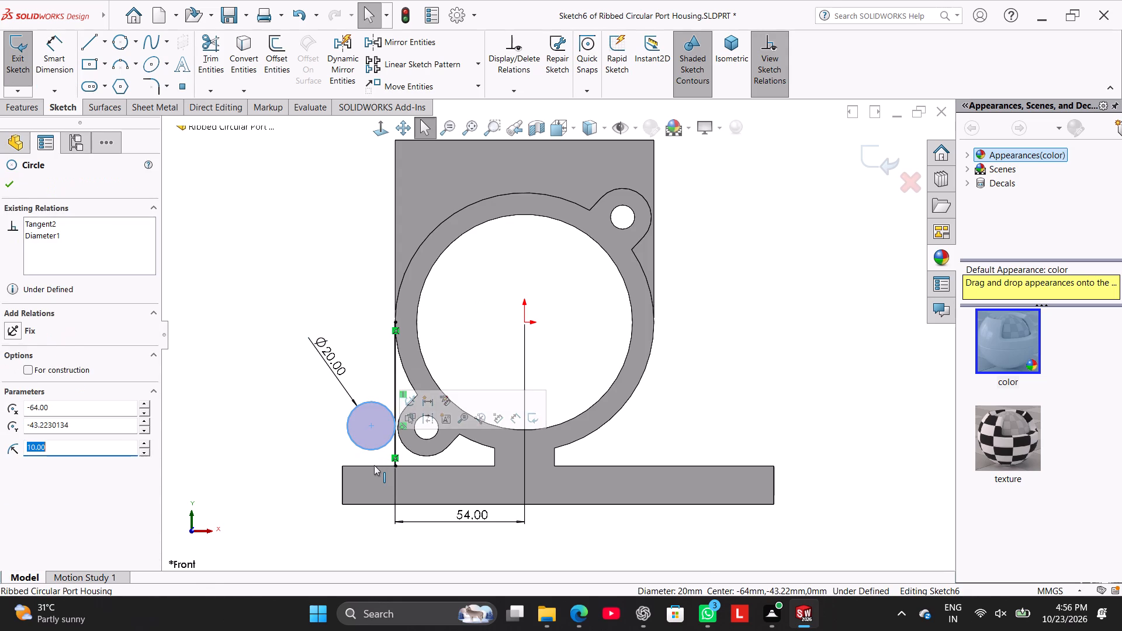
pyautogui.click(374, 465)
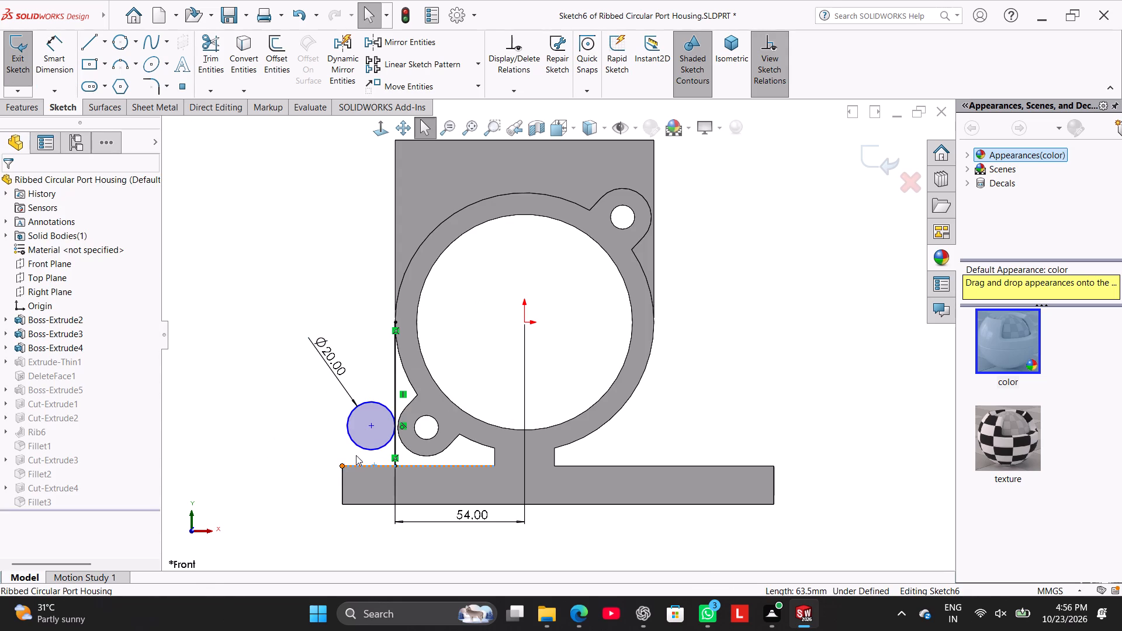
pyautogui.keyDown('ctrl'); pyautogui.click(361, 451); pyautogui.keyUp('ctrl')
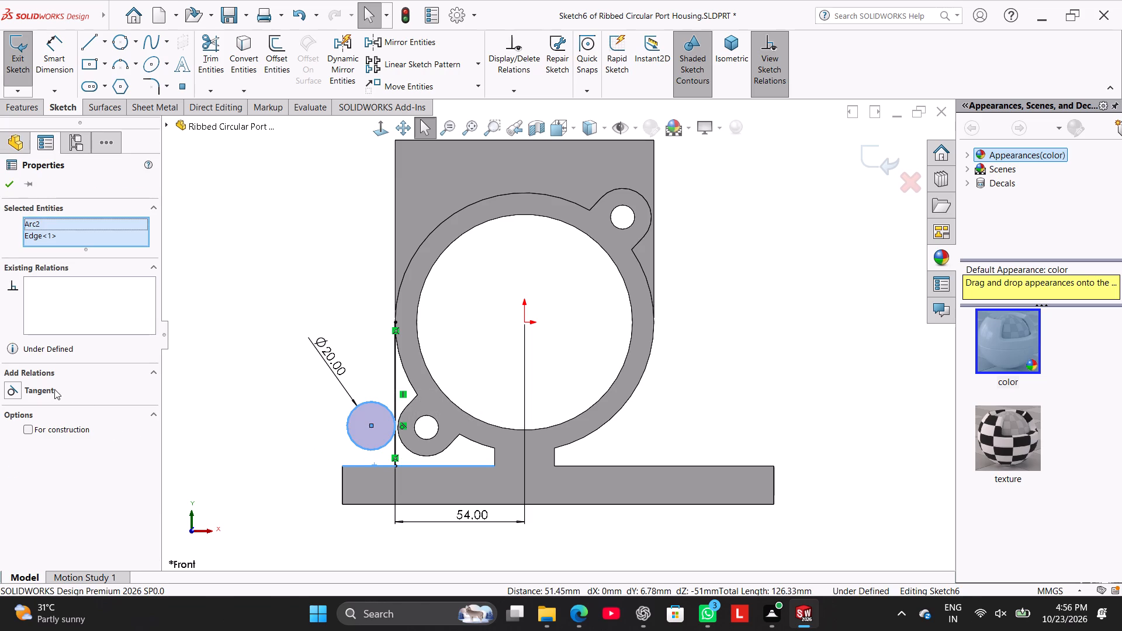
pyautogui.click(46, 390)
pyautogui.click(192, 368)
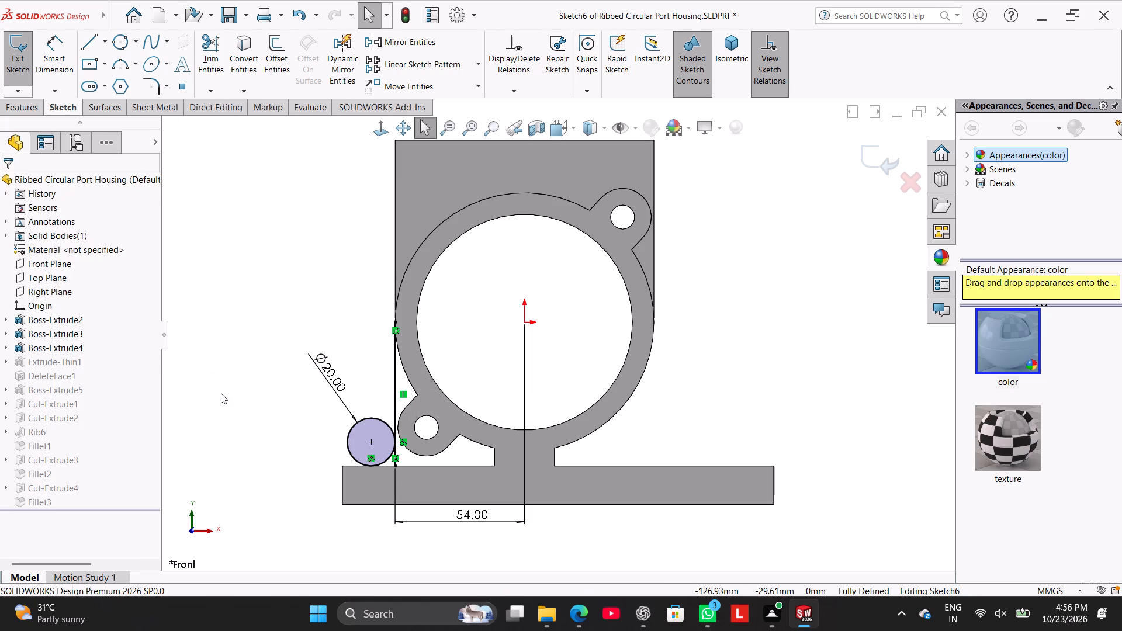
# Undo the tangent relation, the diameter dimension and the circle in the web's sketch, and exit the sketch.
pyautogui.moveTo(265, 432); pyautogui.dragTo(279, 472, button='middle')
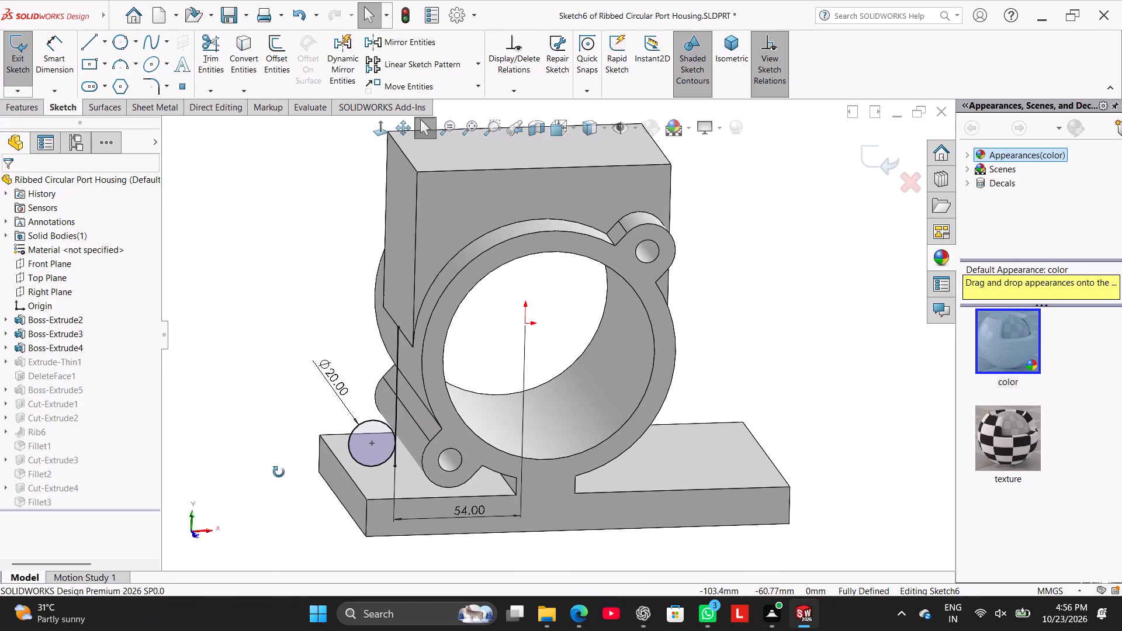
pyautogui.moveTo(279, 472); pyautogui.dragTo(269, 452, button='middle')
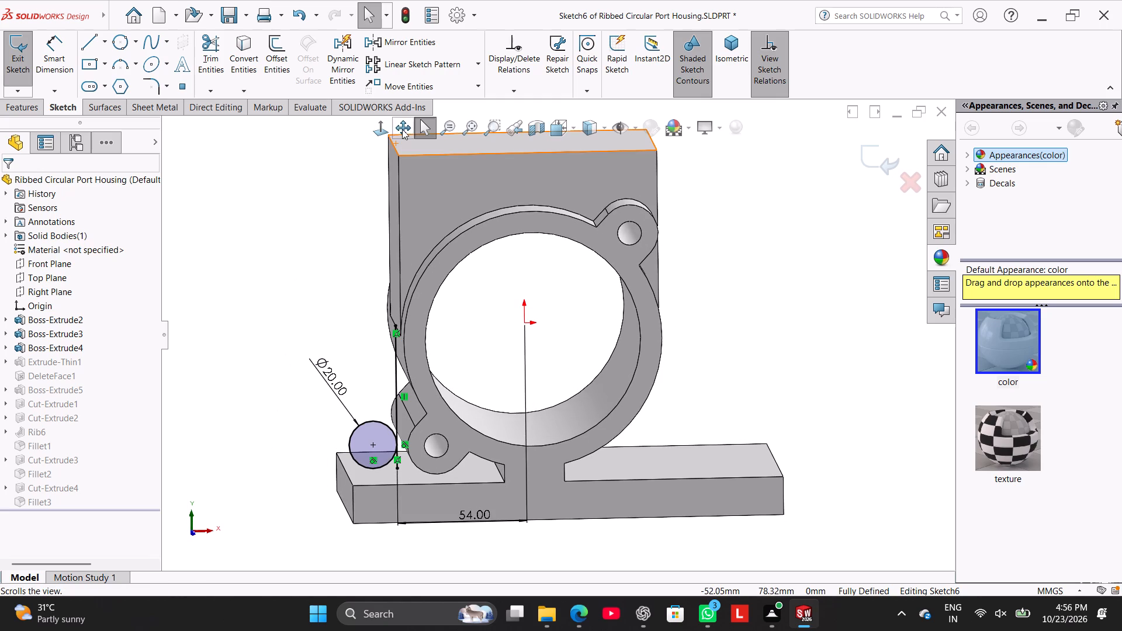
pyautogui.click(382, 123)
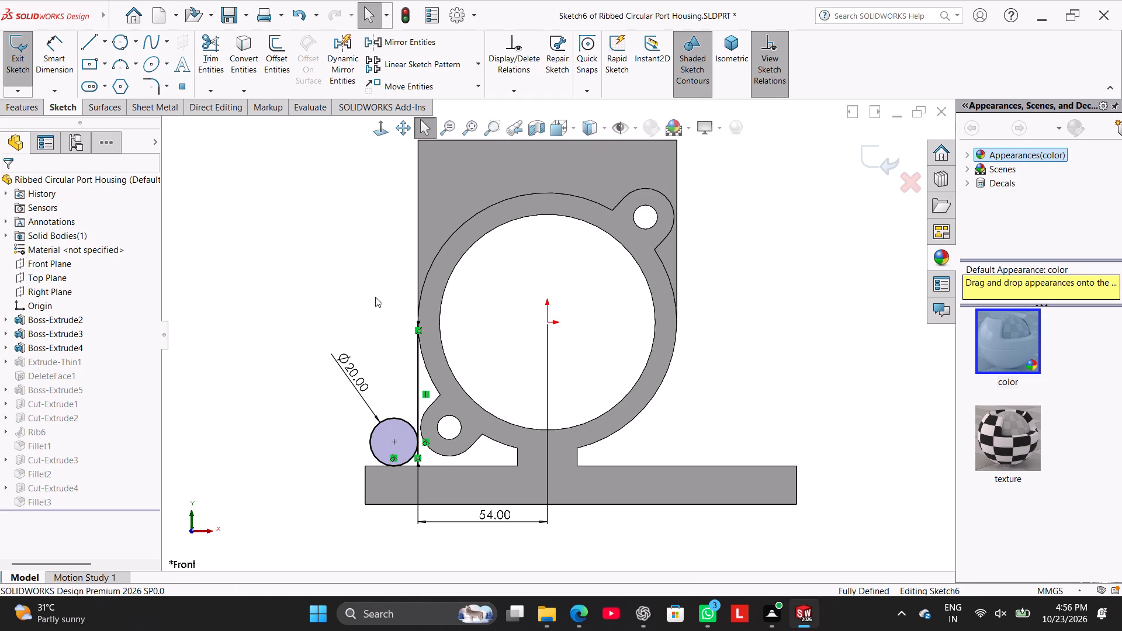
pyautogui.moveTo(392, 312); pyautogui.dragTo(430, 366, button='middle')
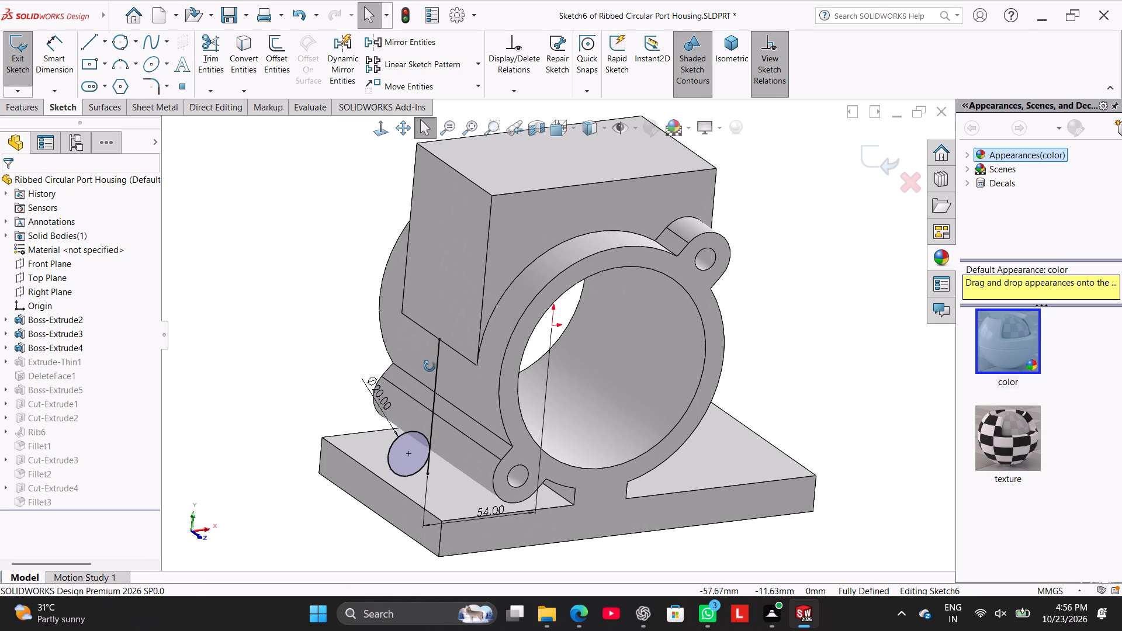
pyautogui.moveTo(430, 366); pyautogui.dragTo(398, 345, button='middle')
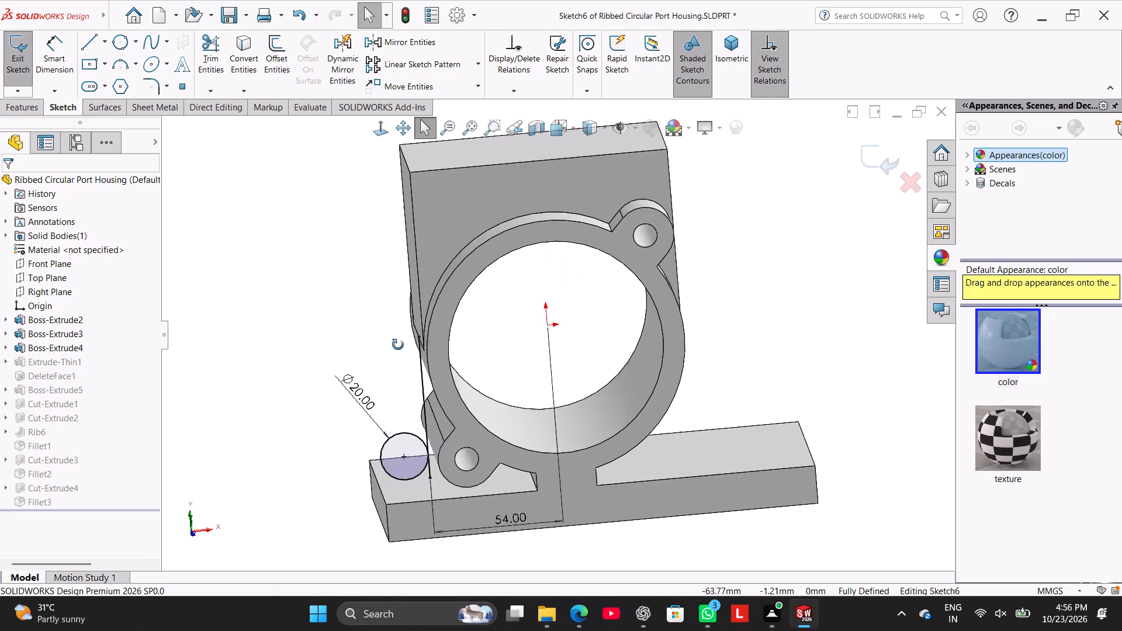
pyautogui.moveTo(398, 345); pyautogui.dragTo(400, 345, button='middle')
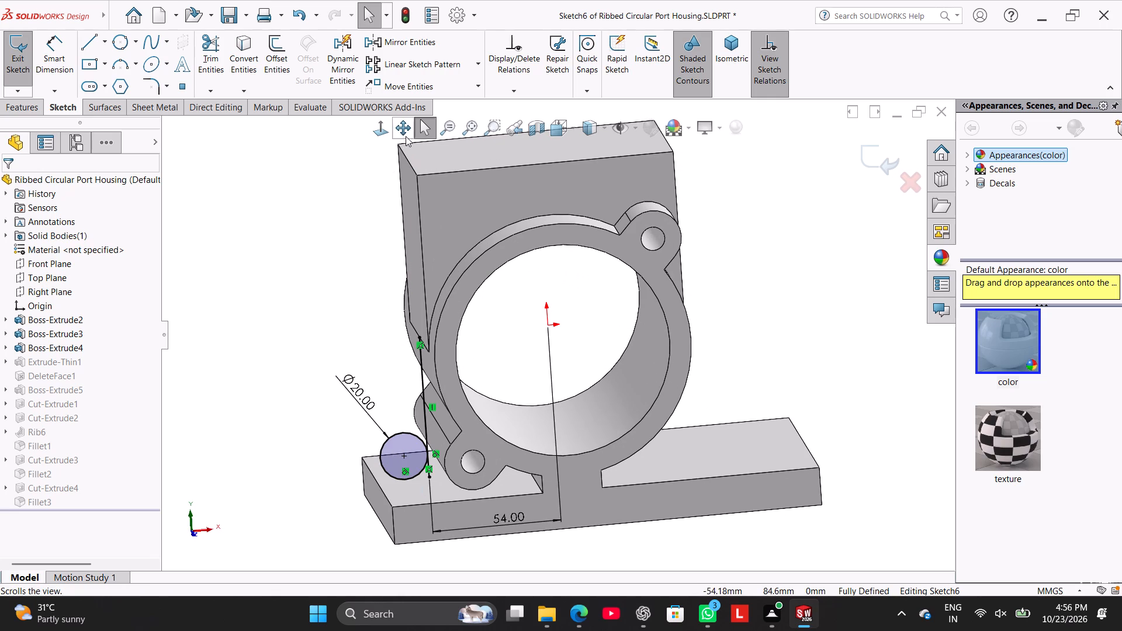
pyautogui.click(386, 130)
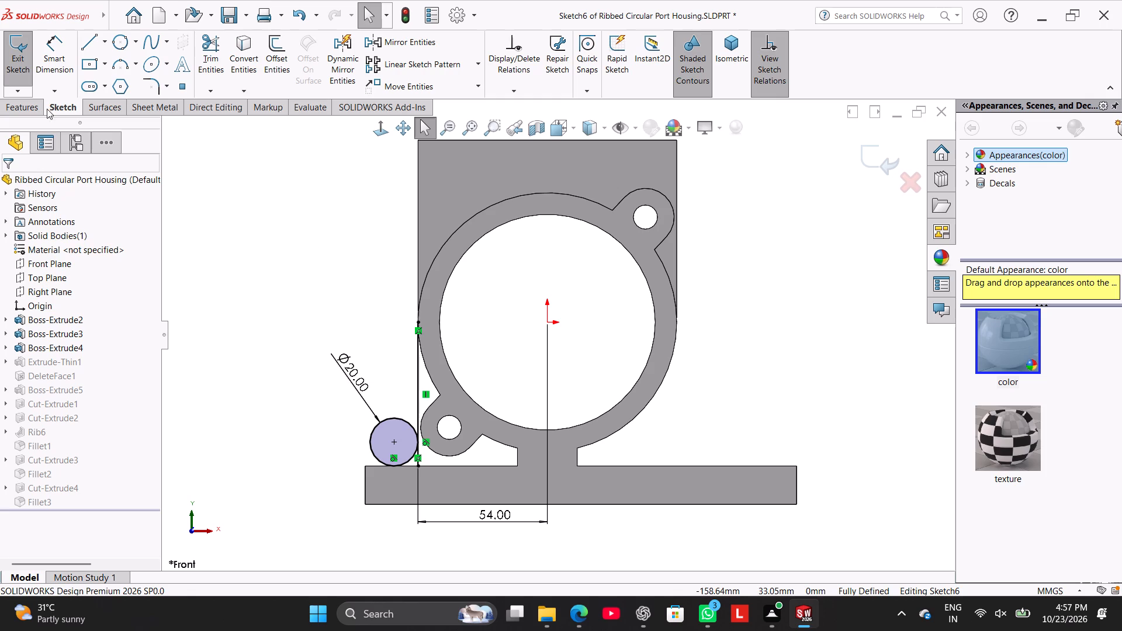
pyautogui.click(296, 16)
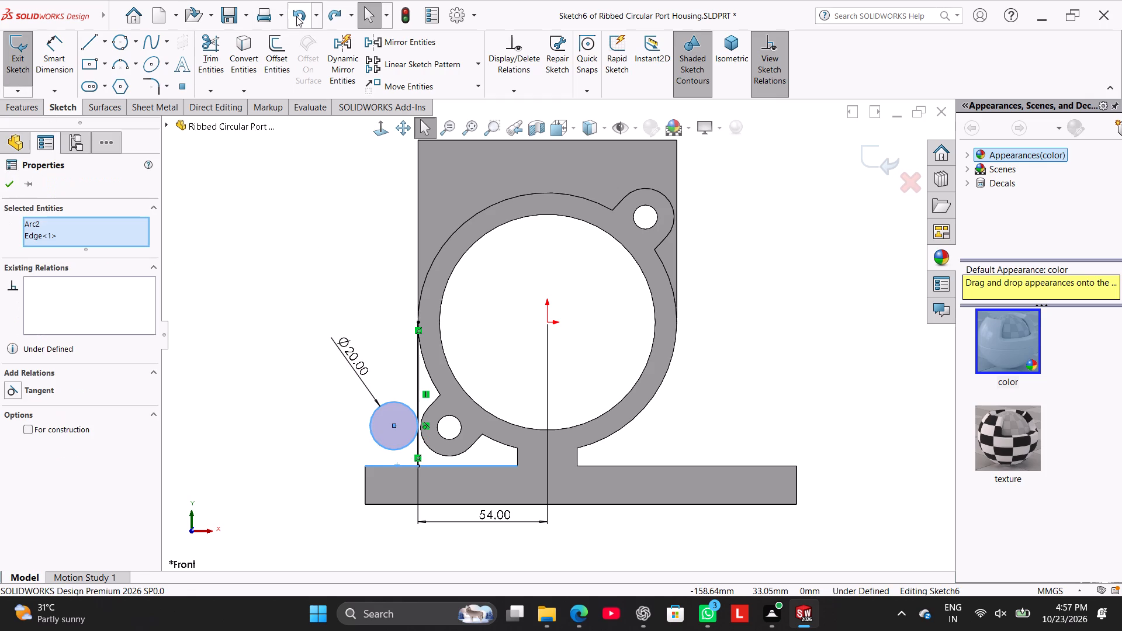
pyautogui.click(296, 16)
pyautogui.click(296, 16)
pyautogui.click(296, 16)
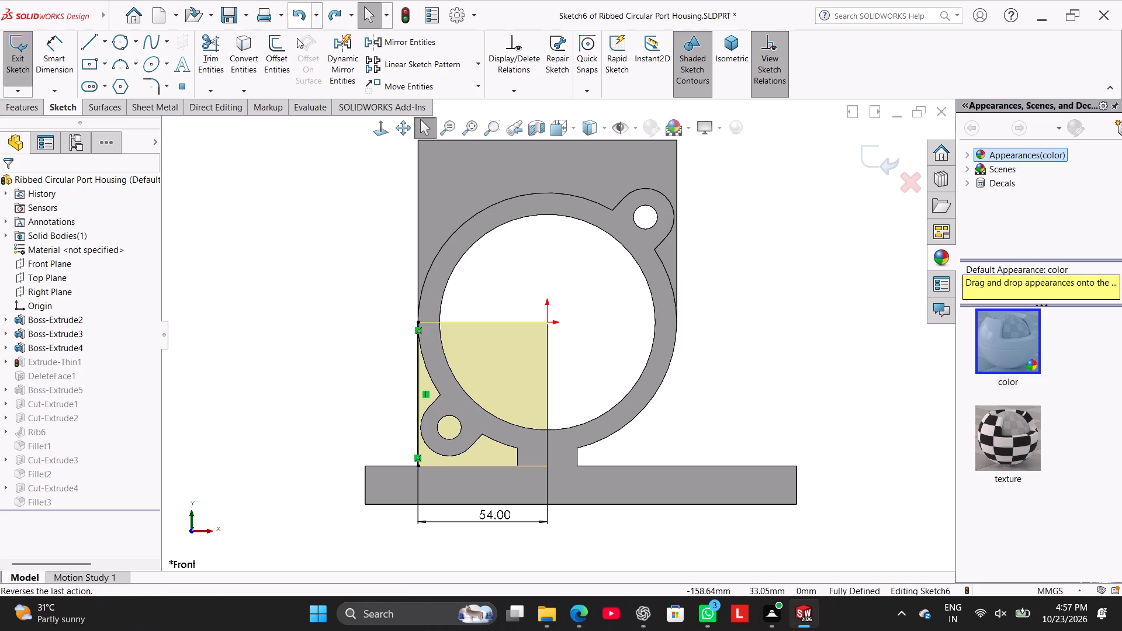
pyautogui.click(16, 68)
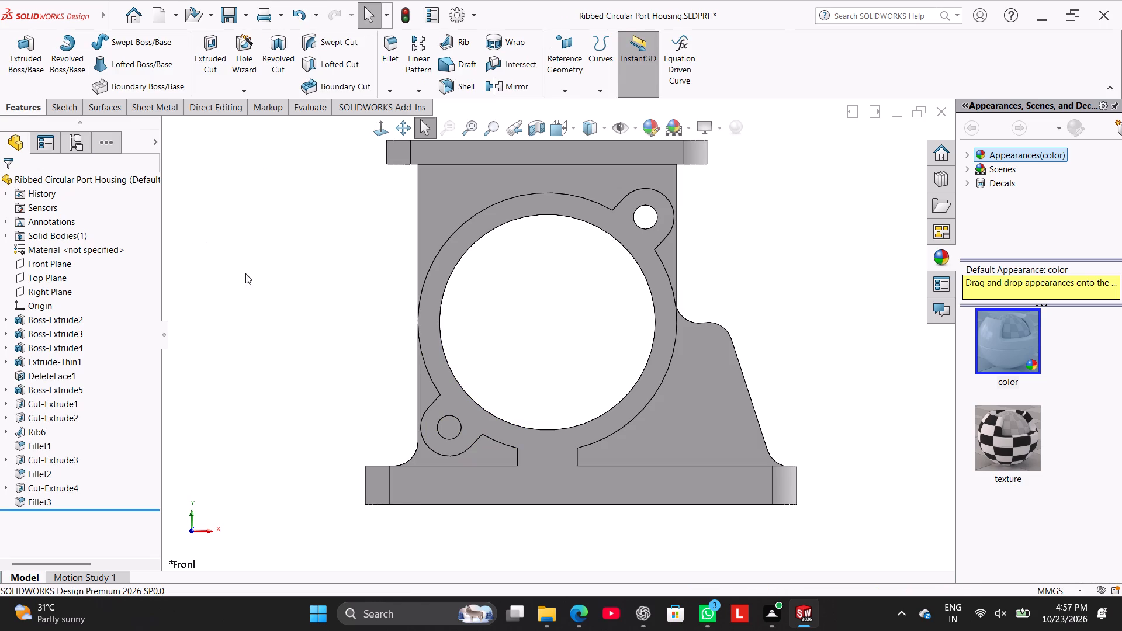
# Inspect the thin web, its foot fillet and its junctions with the ring and base plate from several angles.
pyautogui.moveTo(297, 336); pyautogui.dragTo(315, 365, button='middle')
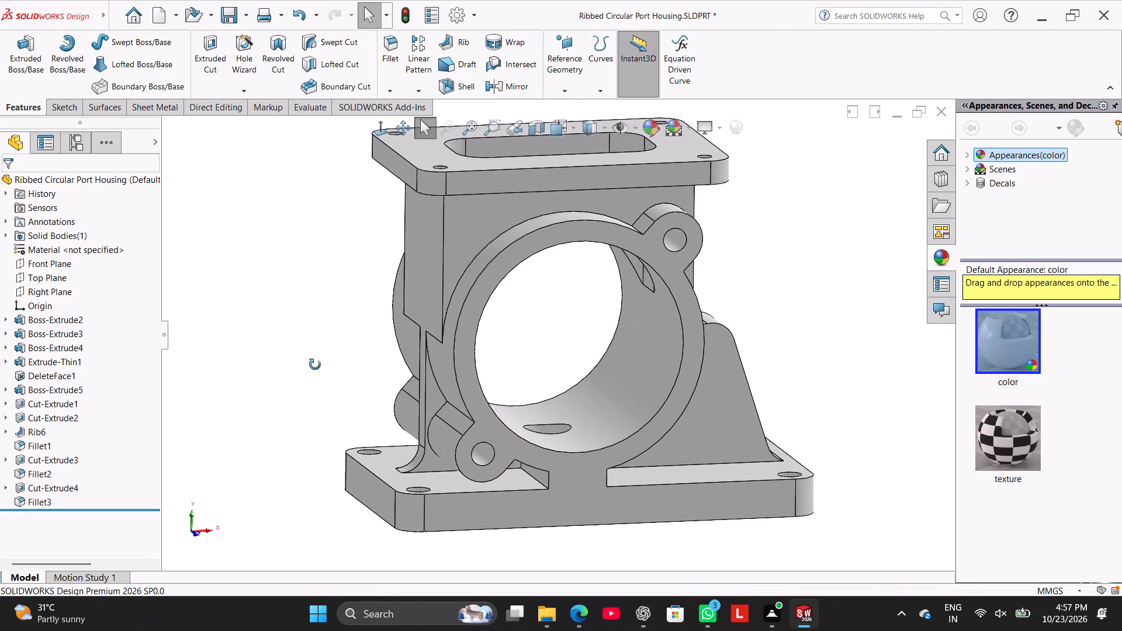
pyautogui.moveTo(315, 365); pyautogui.dragTo(306, 372, button='middle')
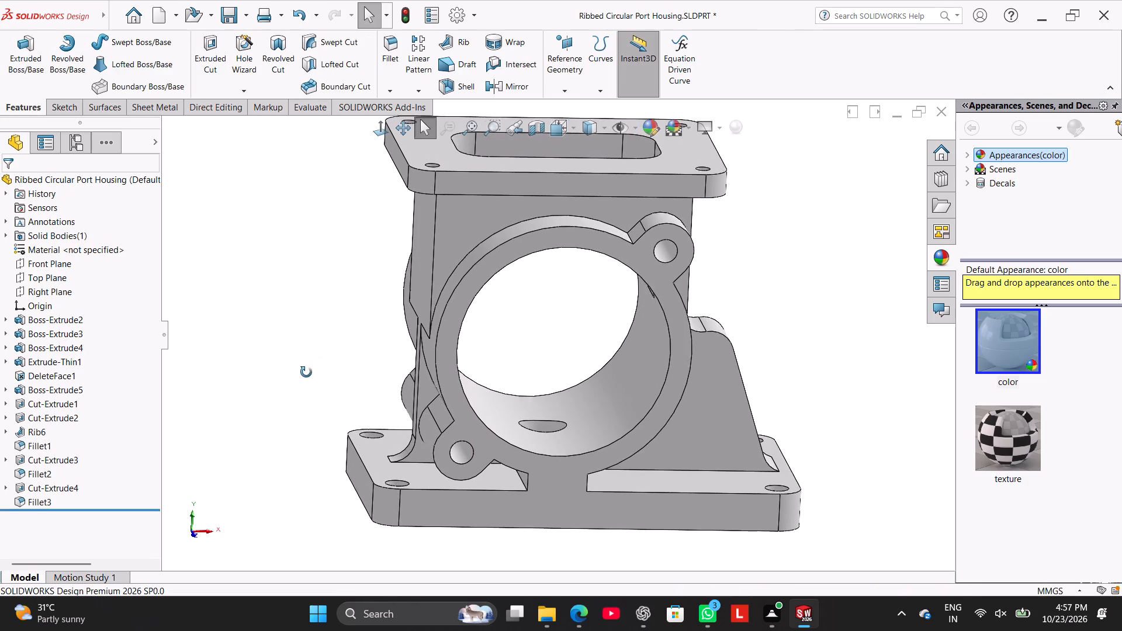
pyautogui.moveTo(306, 372); pyautogui.dragTo(306, 377, button='middle')
pyautogui.moveTo(298, 370); pyautogui.dragTo(302, 398, button='middle')
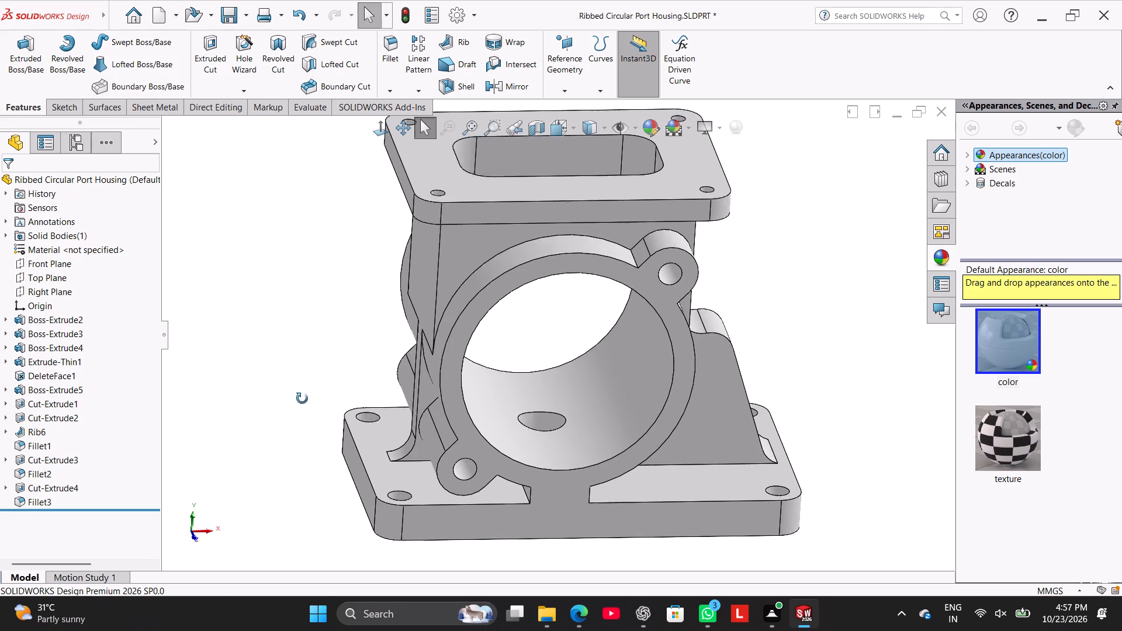
pyautogui.moveTo(302, 398); pyautogui.dragTo(295, 396, button='middle')
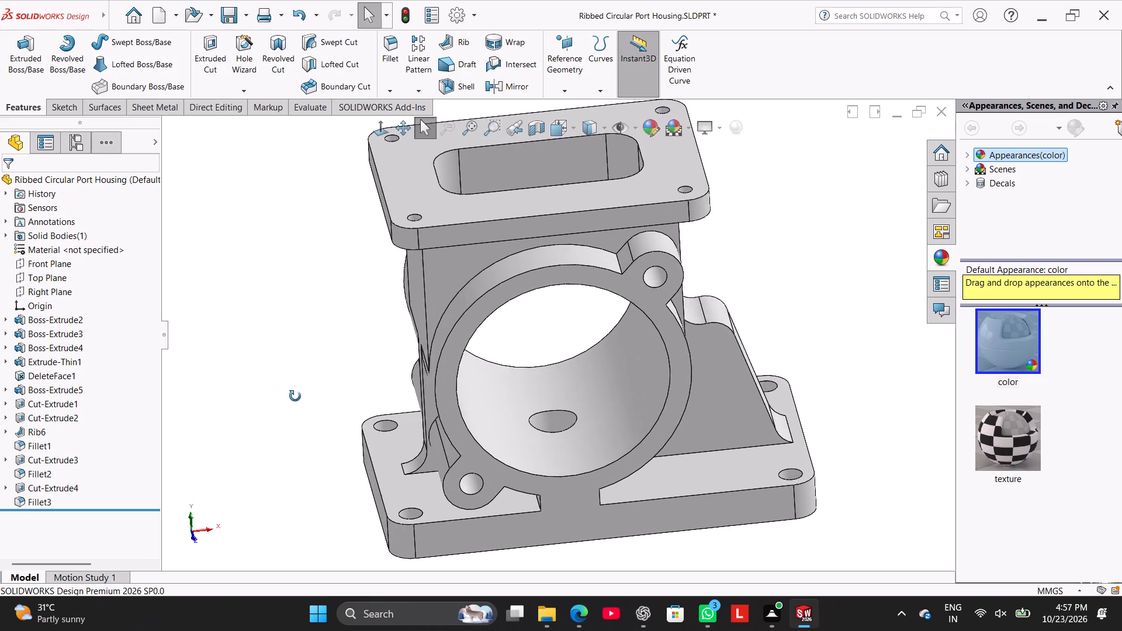
pyautogui.moveTo(295, 396); pyautogui.dragTo(309, 394, button='middle')
pyautogui.rightClick(309, 394)
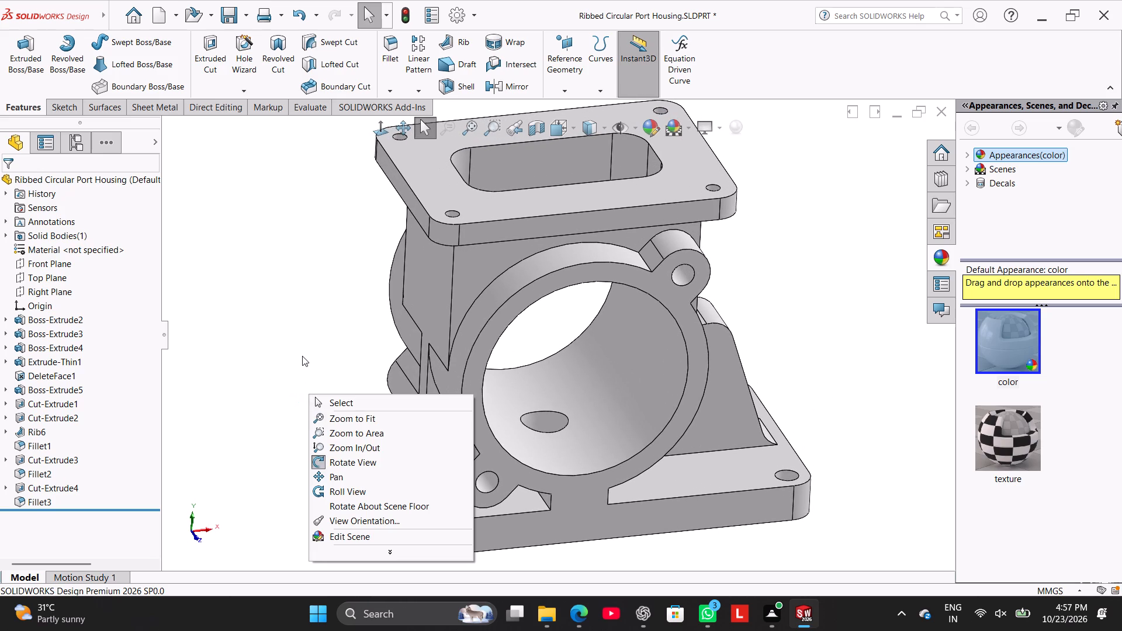
pyautogui.middleClick(302, 356)
pyautogui.click(302, 356)
pyautogui.middleClick(302, 356)
pyautogui.scroll(1, 302, 356)
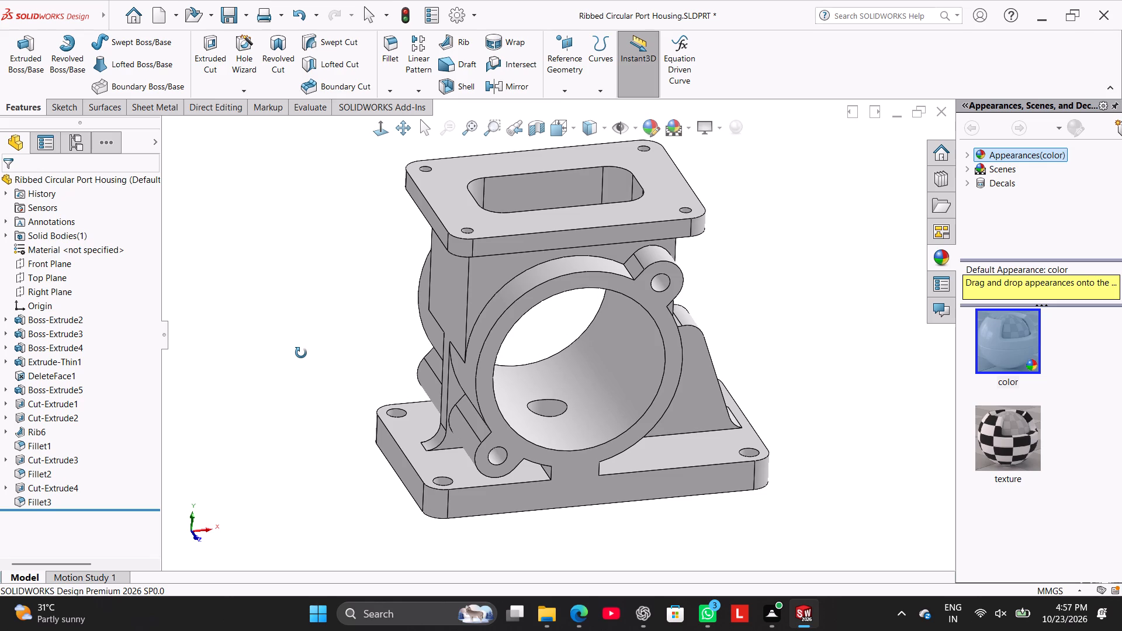
pyautogui.scroll(-1, 376, 419)
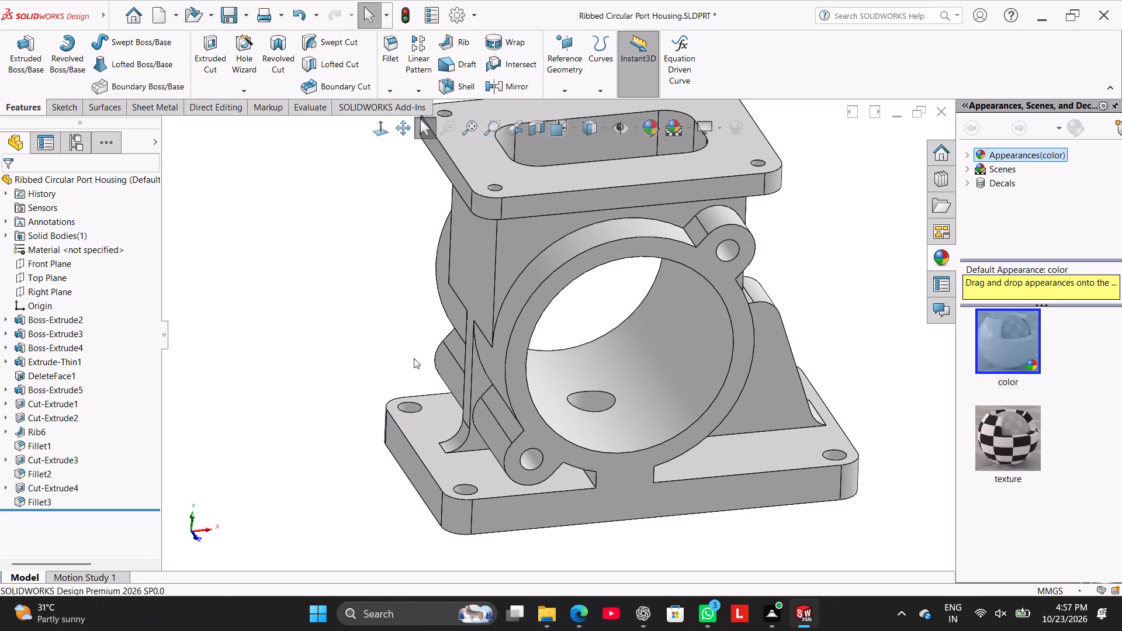
pyautogui.moveTo(414, 358); pyautogui.dragTo(406, 335, button='middle')
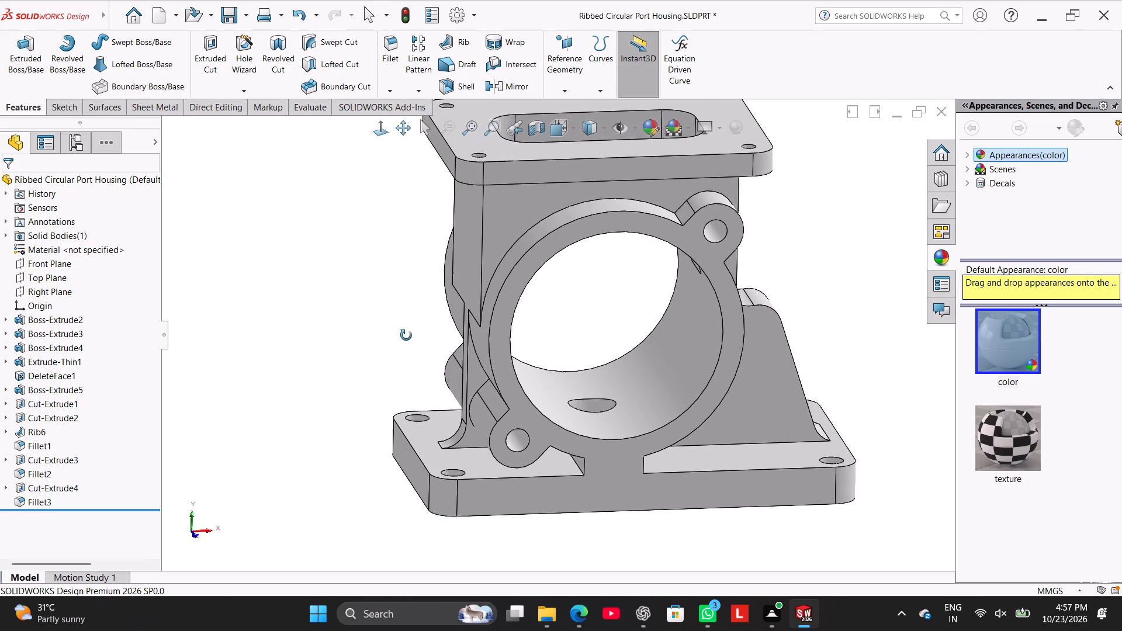
pyautogui.moveTo(406, 335); pyautogui.dragTo(418, 364, button='middle')
pyautogui.moveTo(419, 366); pyautogui.dragTo(417, 359, button='middle')
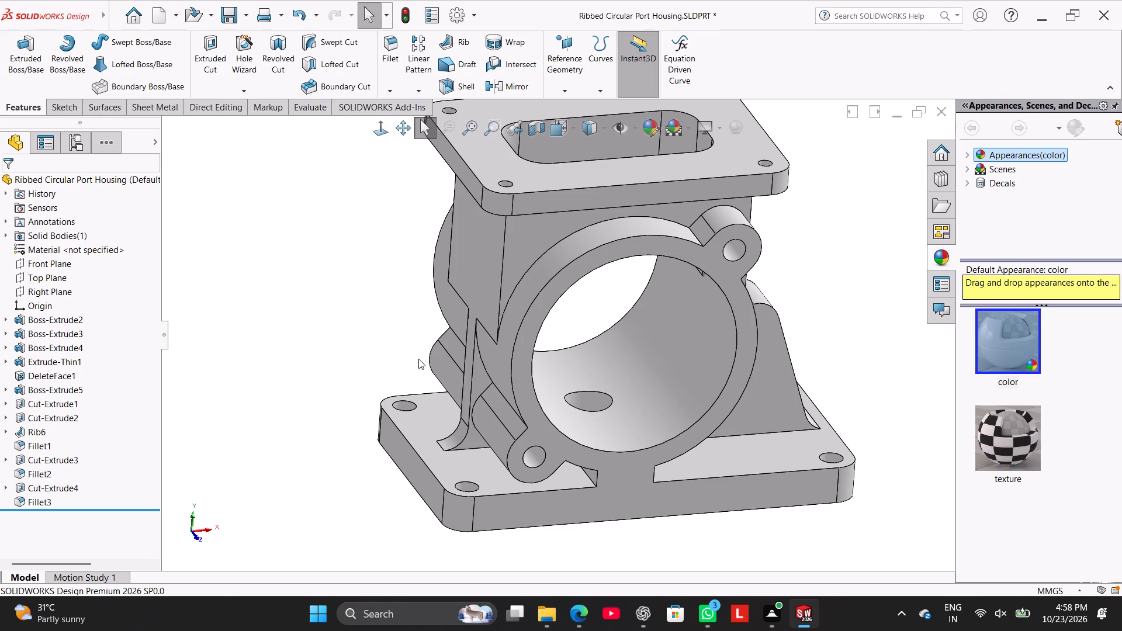
pyautogui.moveTo(379, 269); pyautogui.dragTo(346, 247, button='middle')
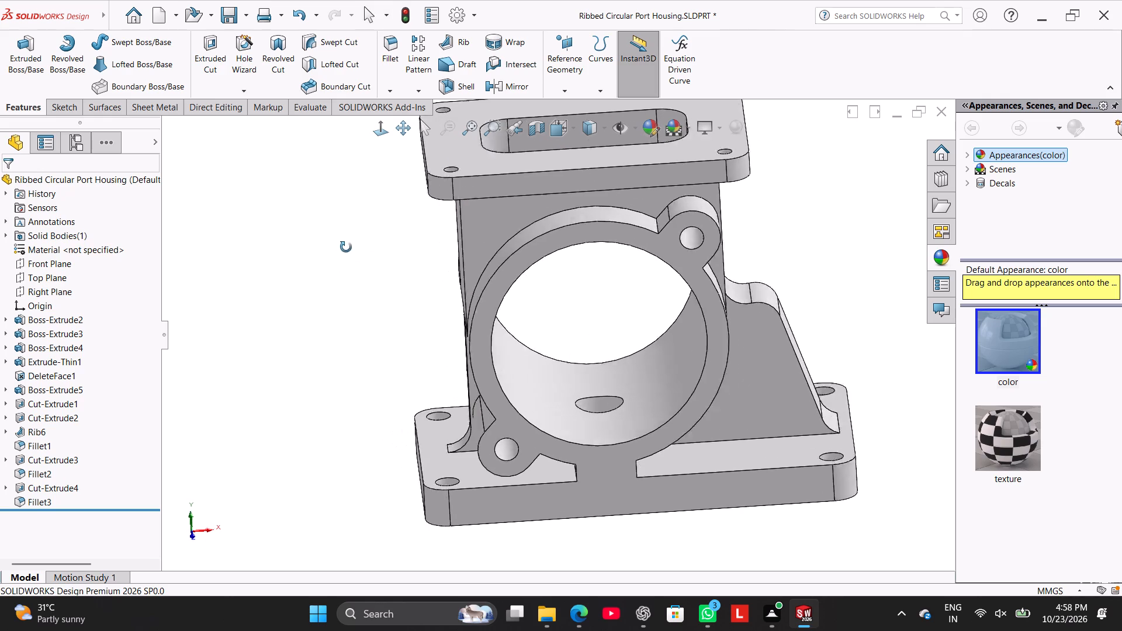
pyautogui.moveTo(346, 247); pyautogui.dragTo(409, 264, button='middle')
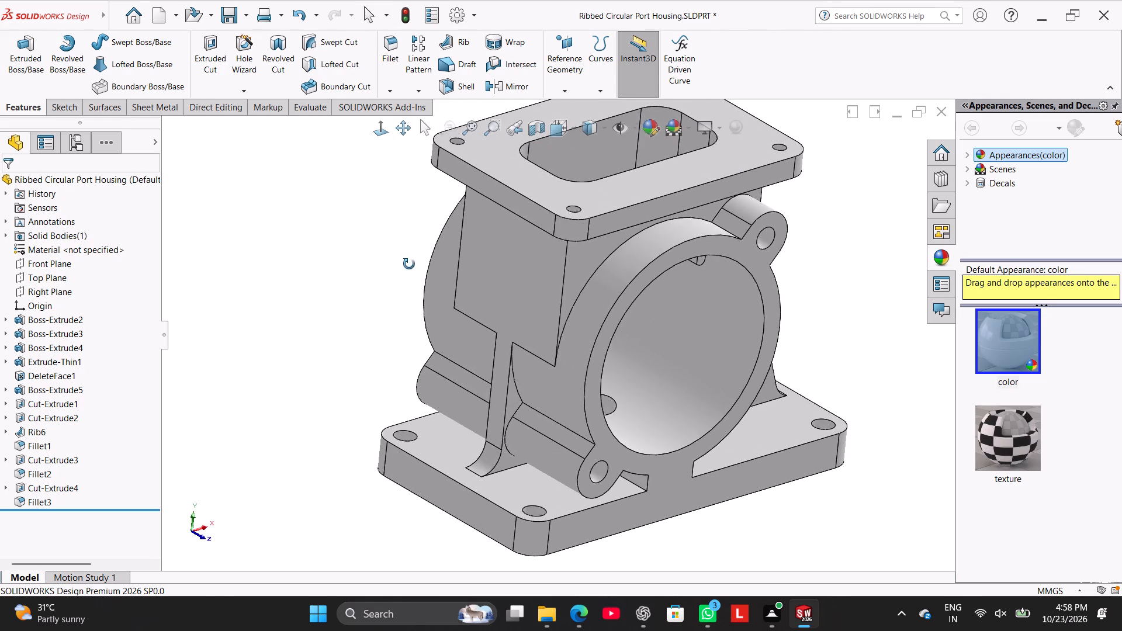
pyautogui.moveTo(409, 264); pyautogui.dragTo(393, 261, button='middle')
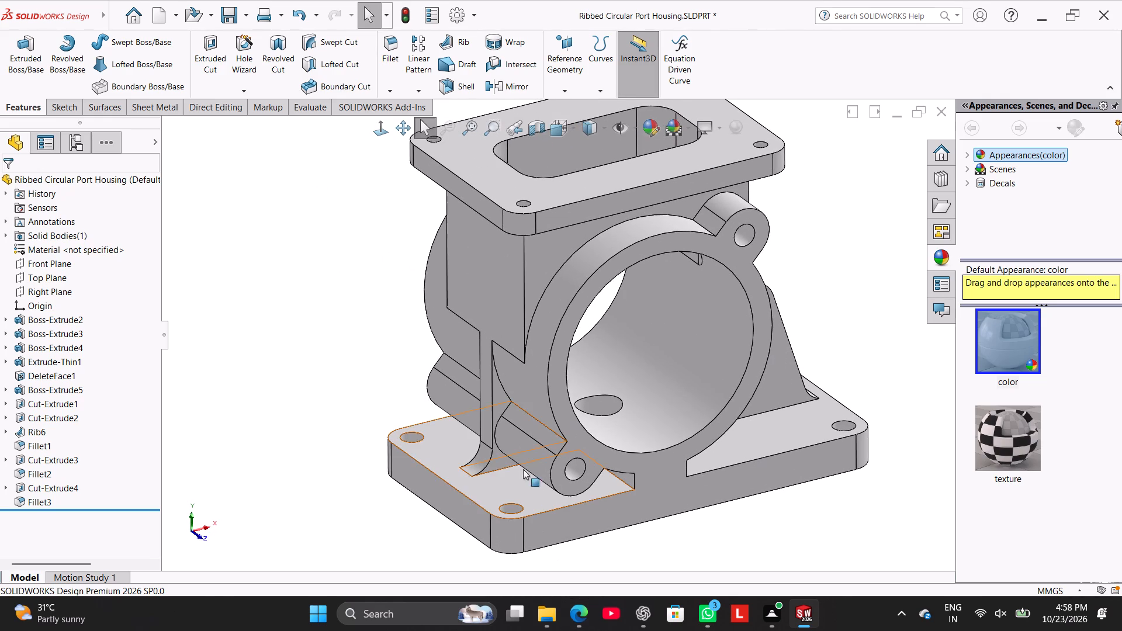
# Delete Fillet3 from the foot of the thin support web.
pyautogui.rightClick(40, 497)
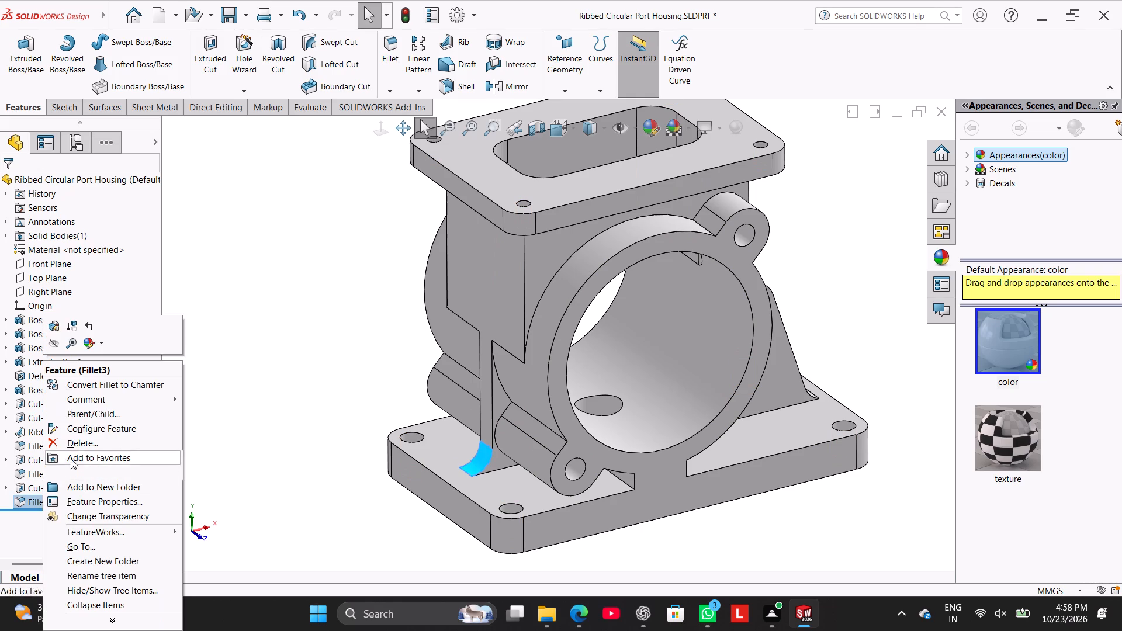
pyautogui.click(85, 441)
pyautogui.click(645, 221)
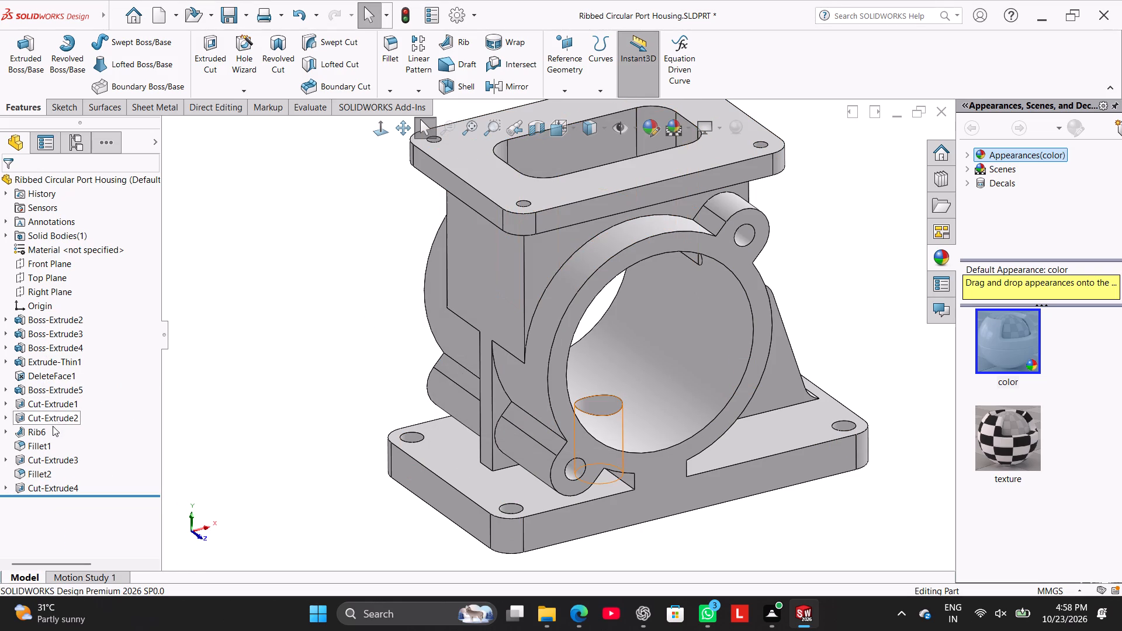
# Edit Extrude-Thin1 and set its Mid Plane depth to 64 mm.
pyautogui.click(69, 366)
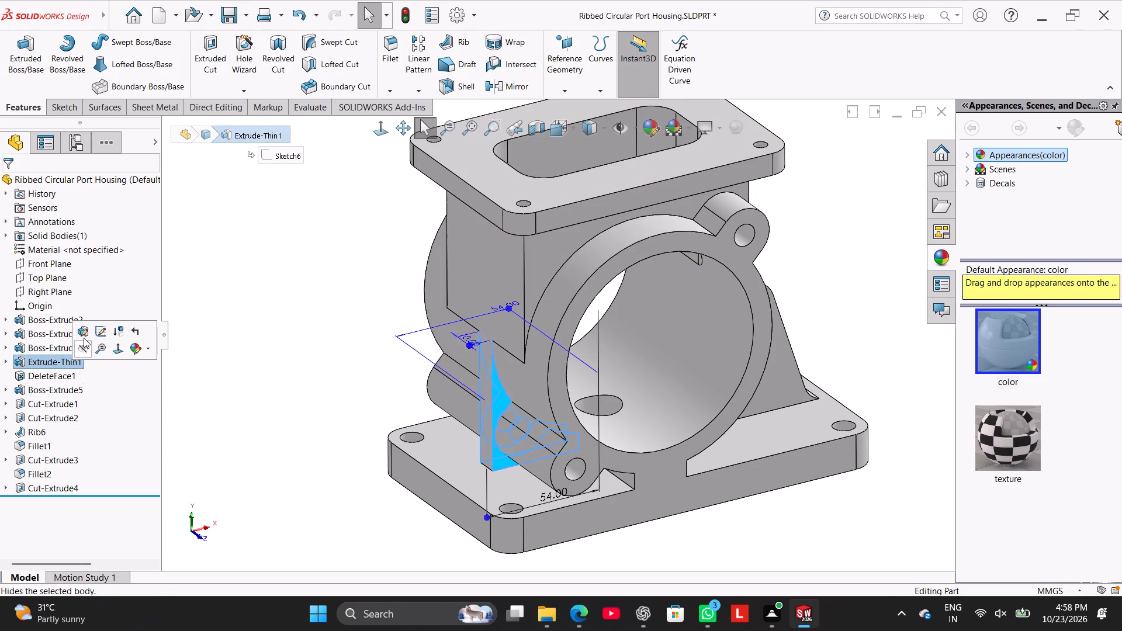
pyautogui.click(84, 336)
pyautogui.doubleClick(95, 321)
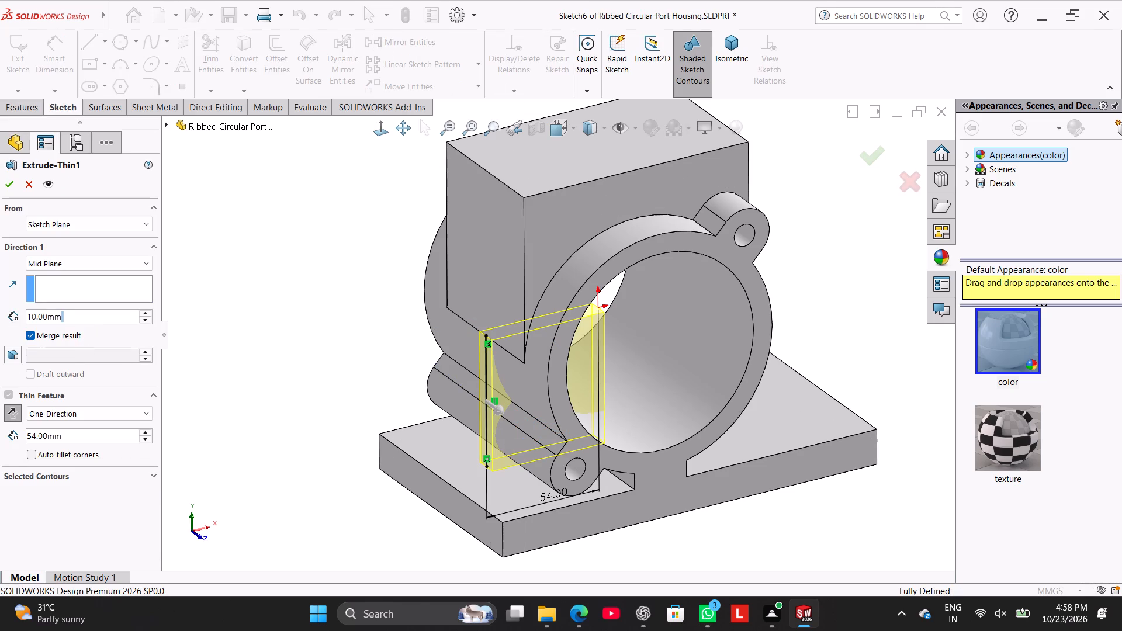
pyautogui.write('64')
pyautogui.press('Return')
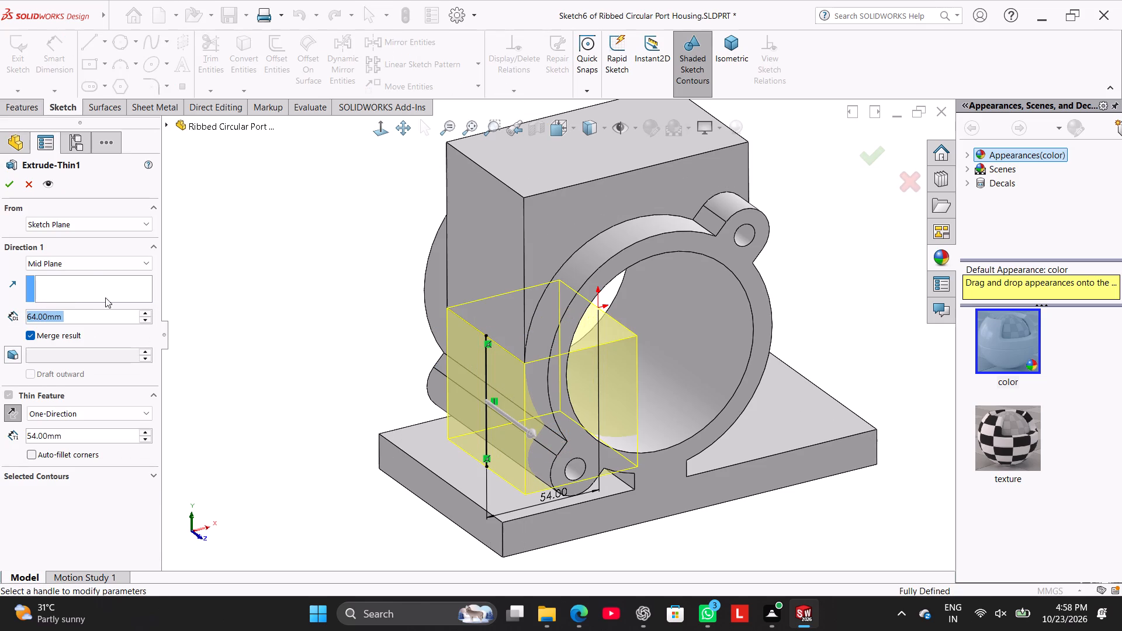
pyautogui.click(8, 181)
pyautogui.click(244, 285)
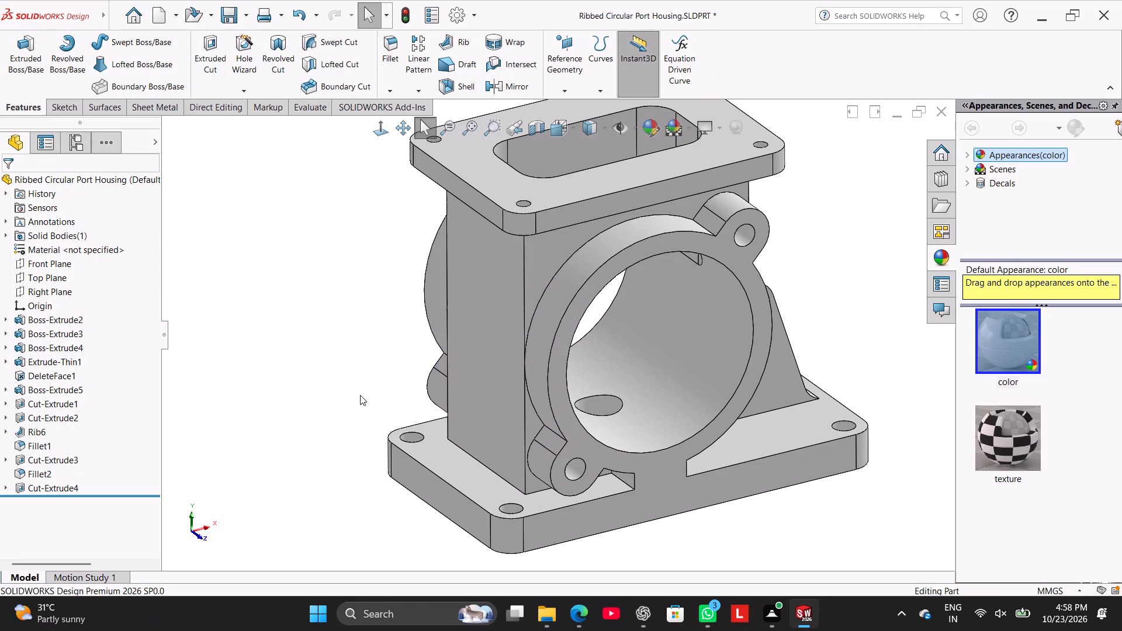
# Start a Front Plane sketch and draw a three-point arc, about 64 mm radius, from the base plate's top corner opposite the sloped web.
pyautogui.moveTo(378, 395); pyautogui.dragTo(363, 348, button='middle')
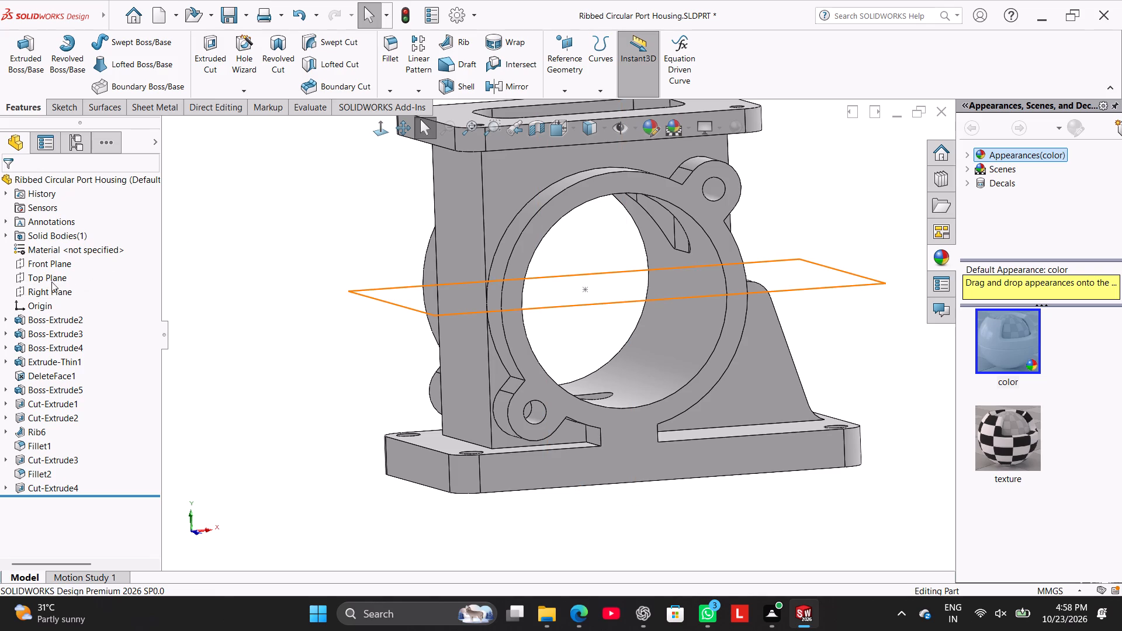
pyautogui.click(51, 266)
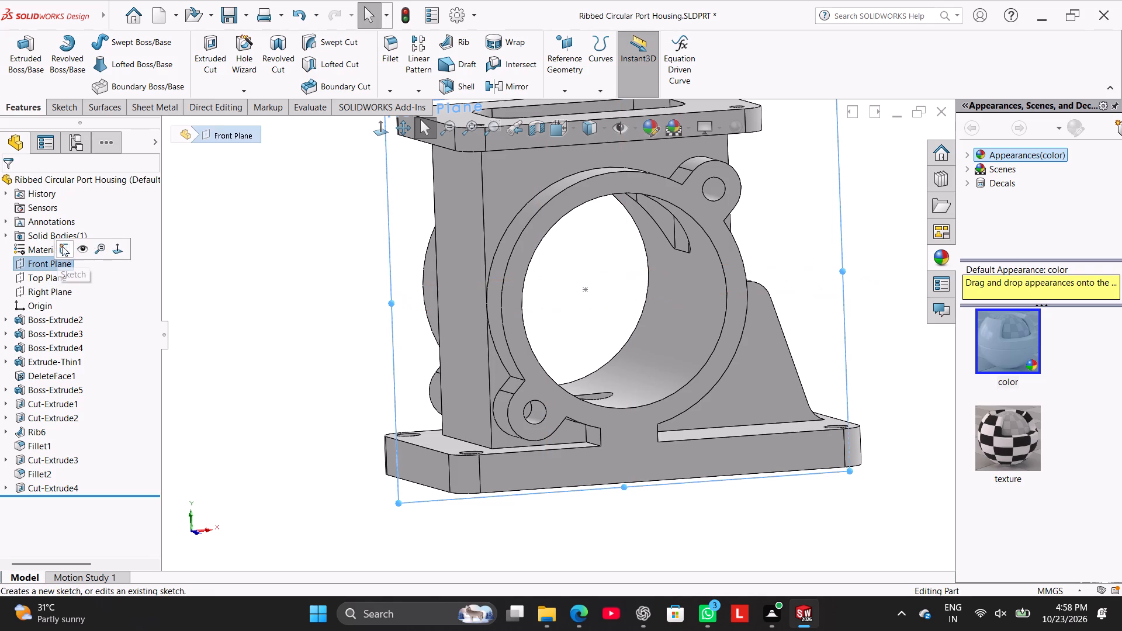
pyautogui.click(63, 245)
pyautogui.click(206, 286)
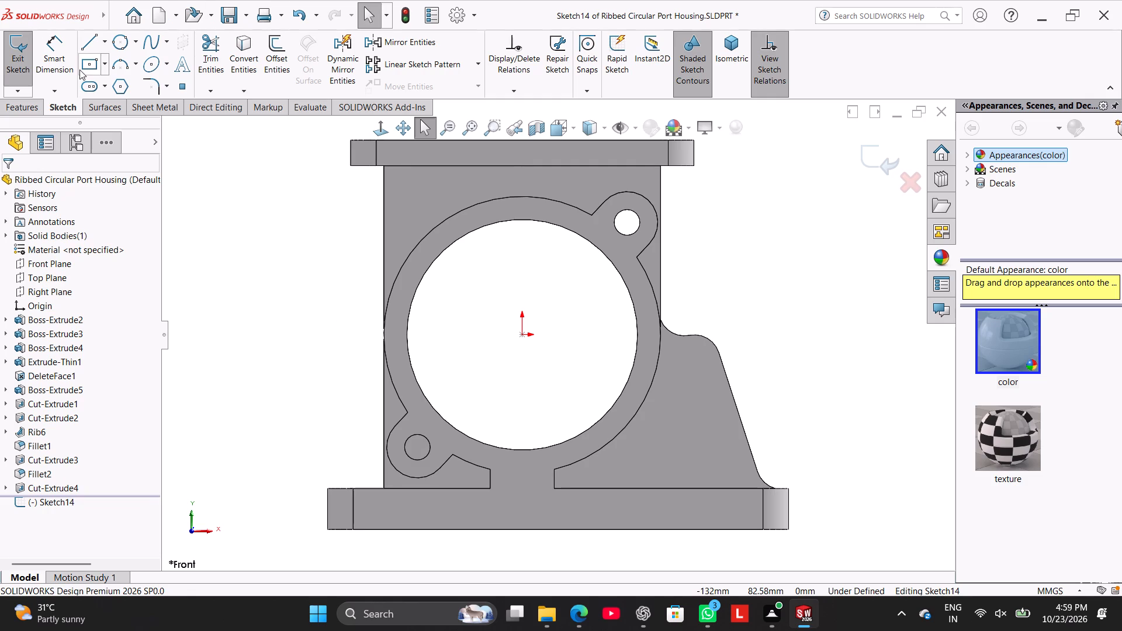
pyautogui.click(123, 44)
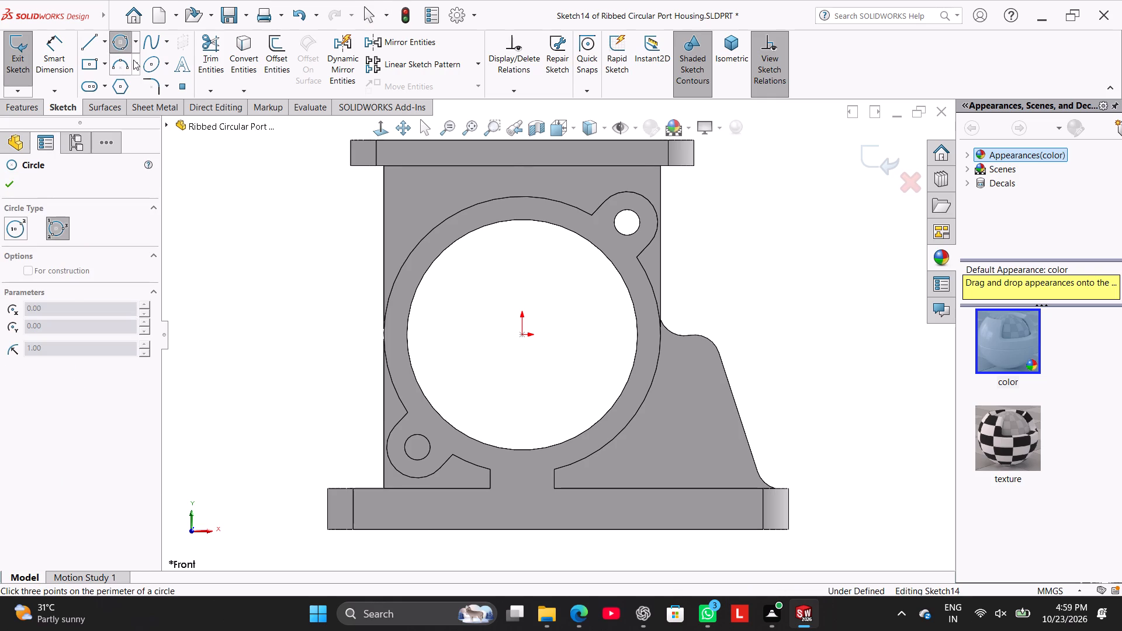
pyautogui.click(115, 65)
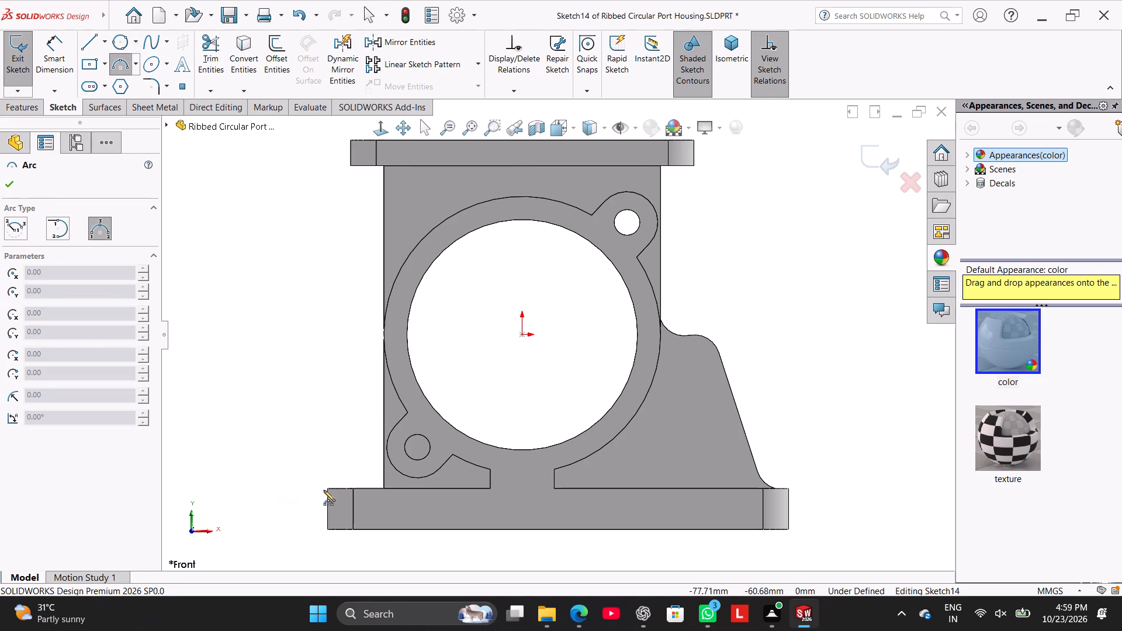
pyautogui.click(330, 486)
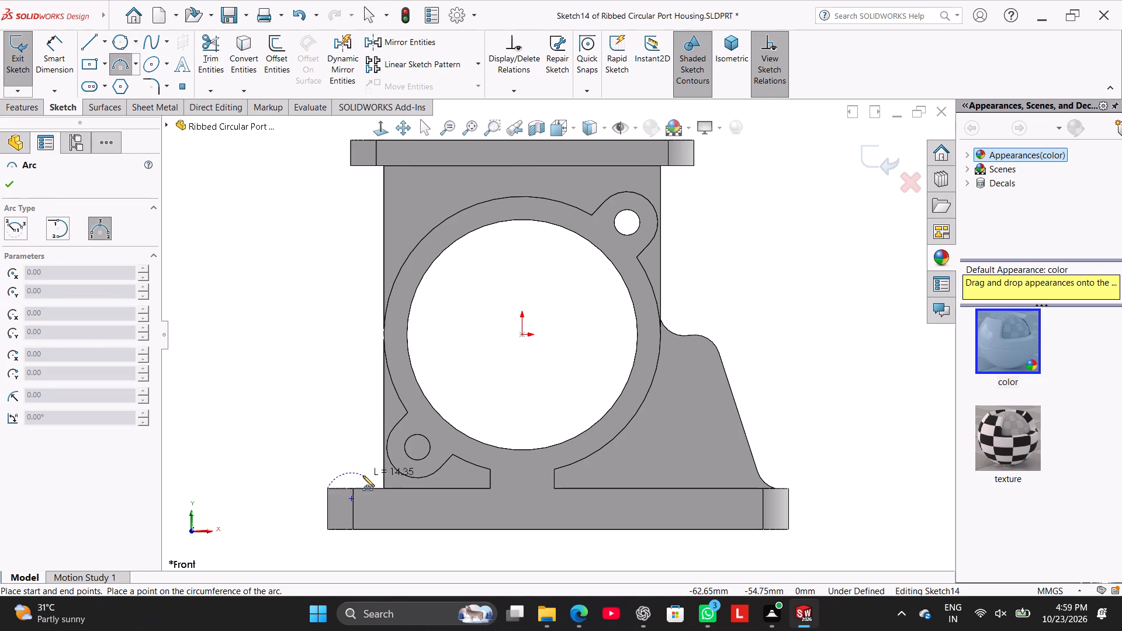
pyautogui.click(367, 460)
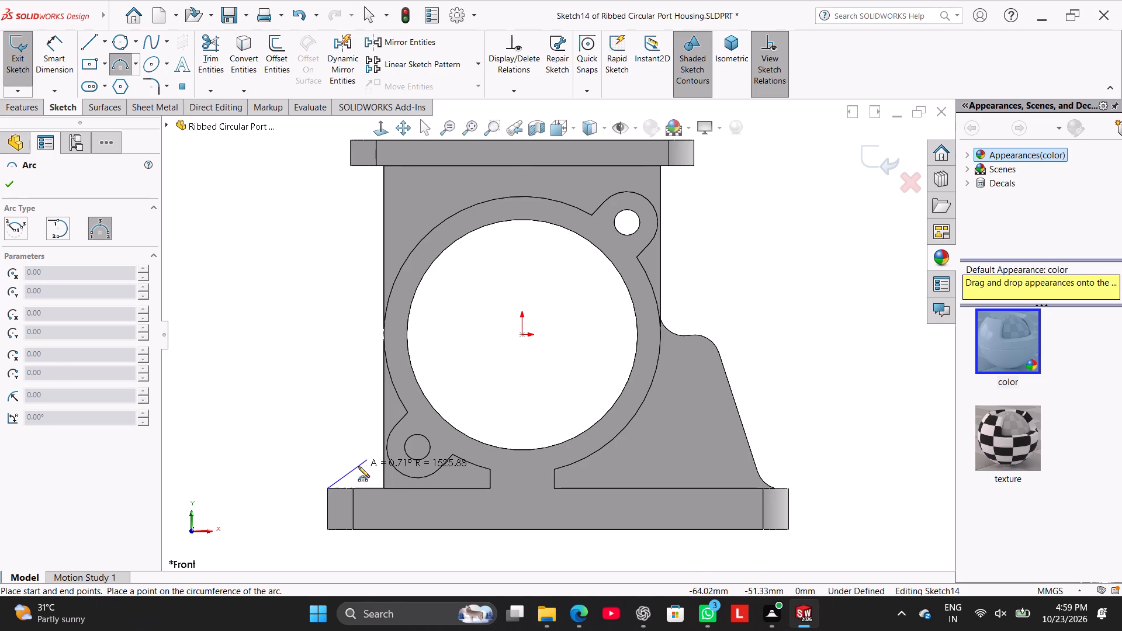
pyautogui.click(359, 467)
pyautogui.rightClick(327, 422)
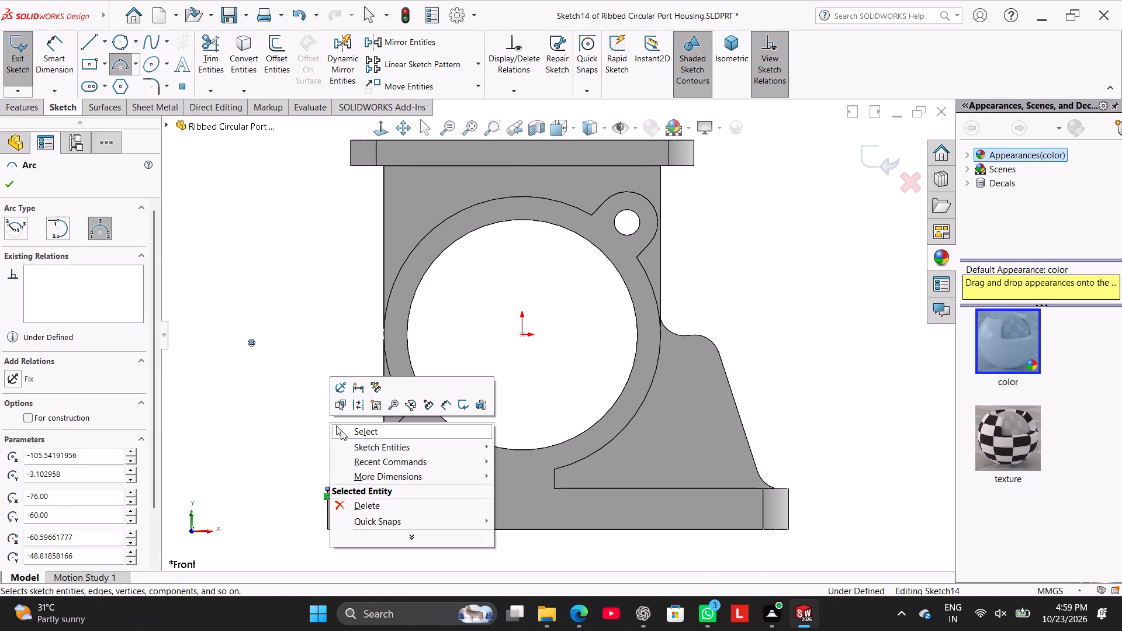
pyautogui.click(341, 430)
# Draw a line about 49 mm long from the arc's upper end to the outer edge of the circular port ring.
pyautogui.click(84, 44)
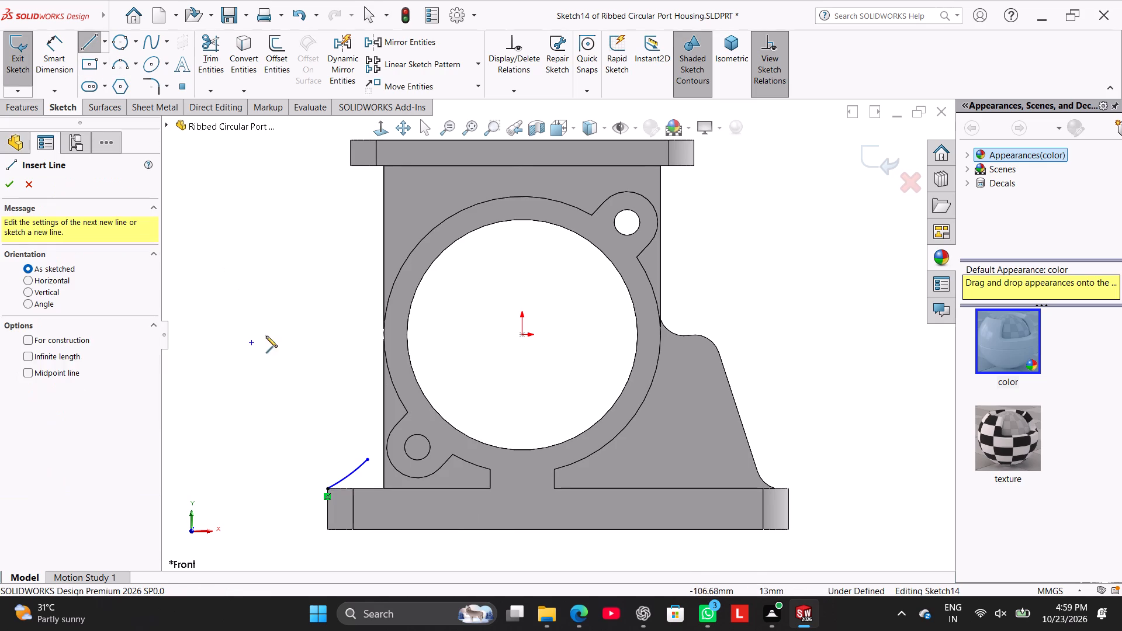
pyautogui.click(369, 461)
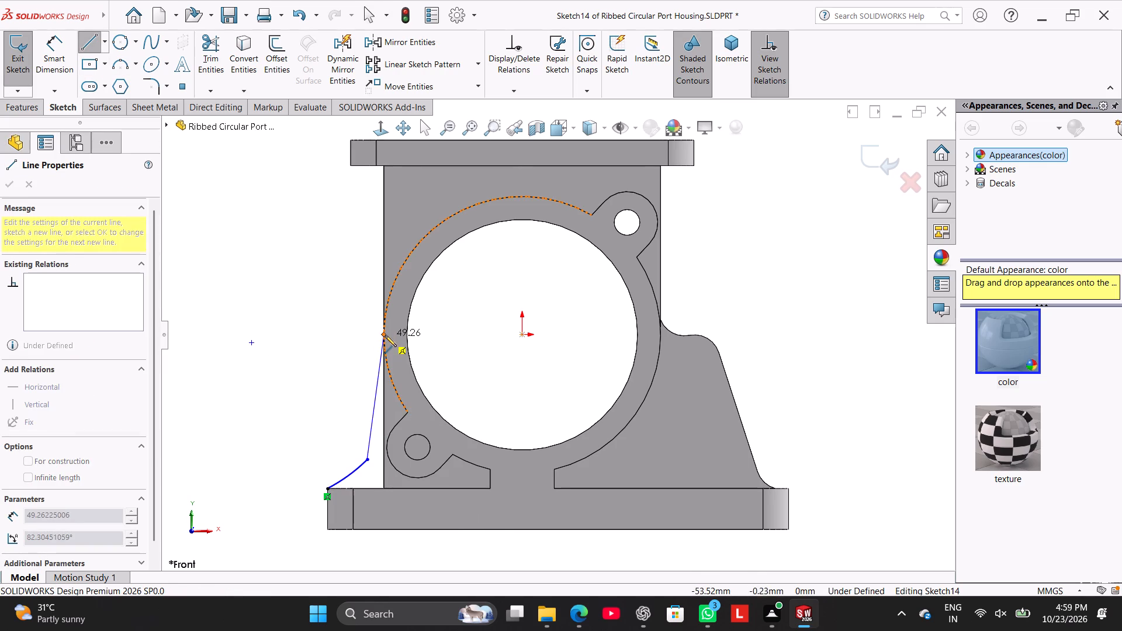
pyautogui.click(385, 334)
pyautogui.rightClick(324, 326)
pyautogui.click(348, 334)
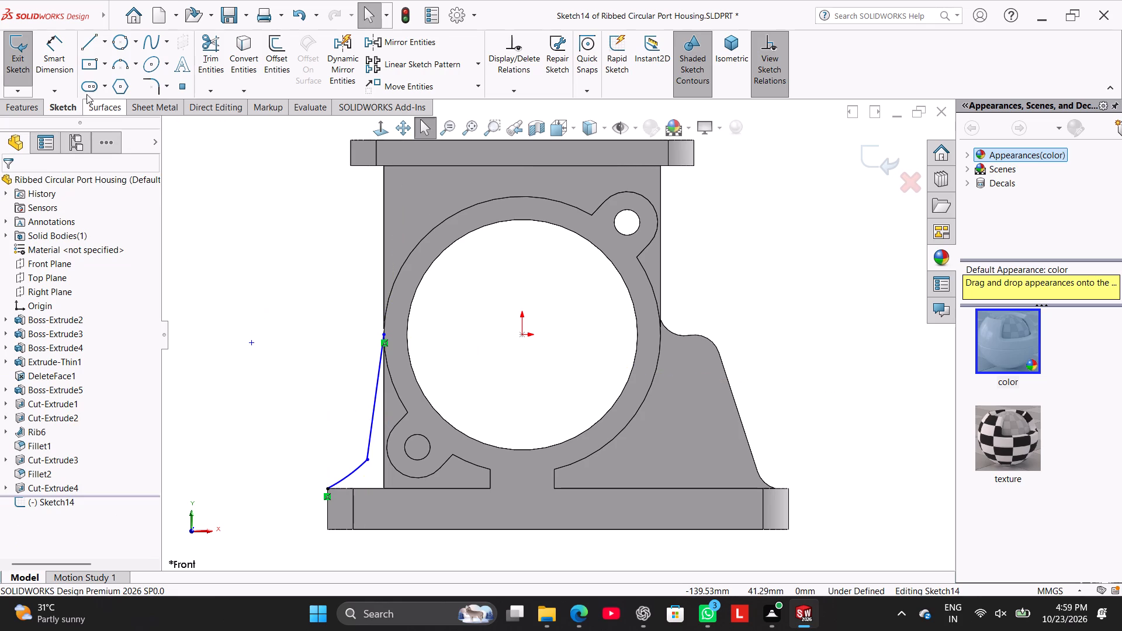
# Dimension the foot arc's radius as 10 mm.
pyautogui.moveTo(63, 57); pyautogui.dragTo(64, 63)
pyautogui.click(349, 477)
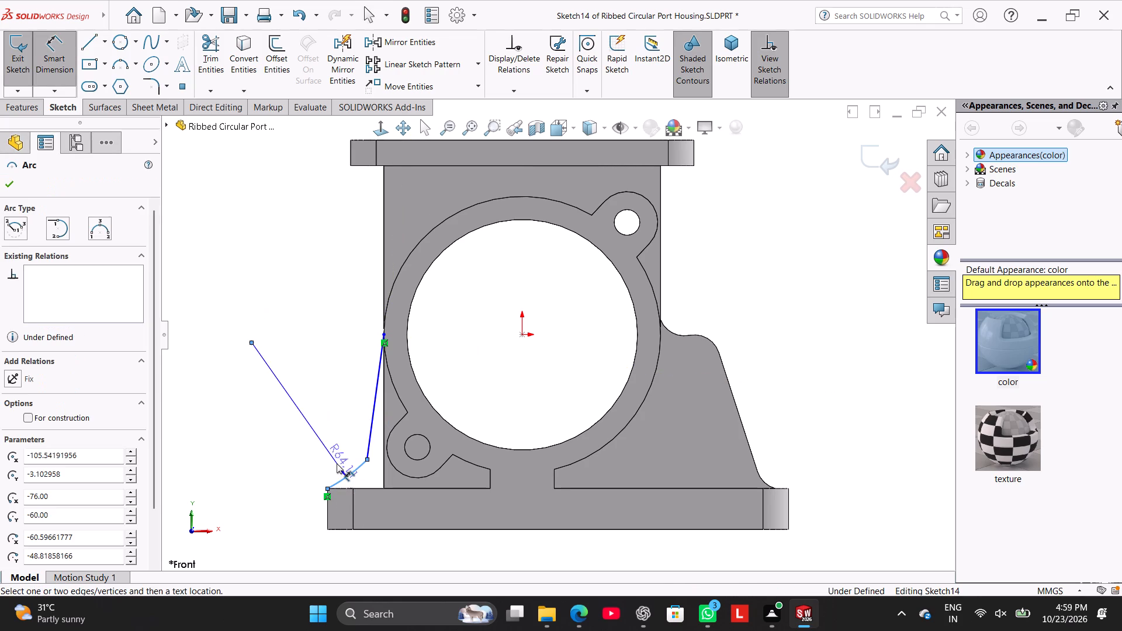
pyautogui.click(325, 446)
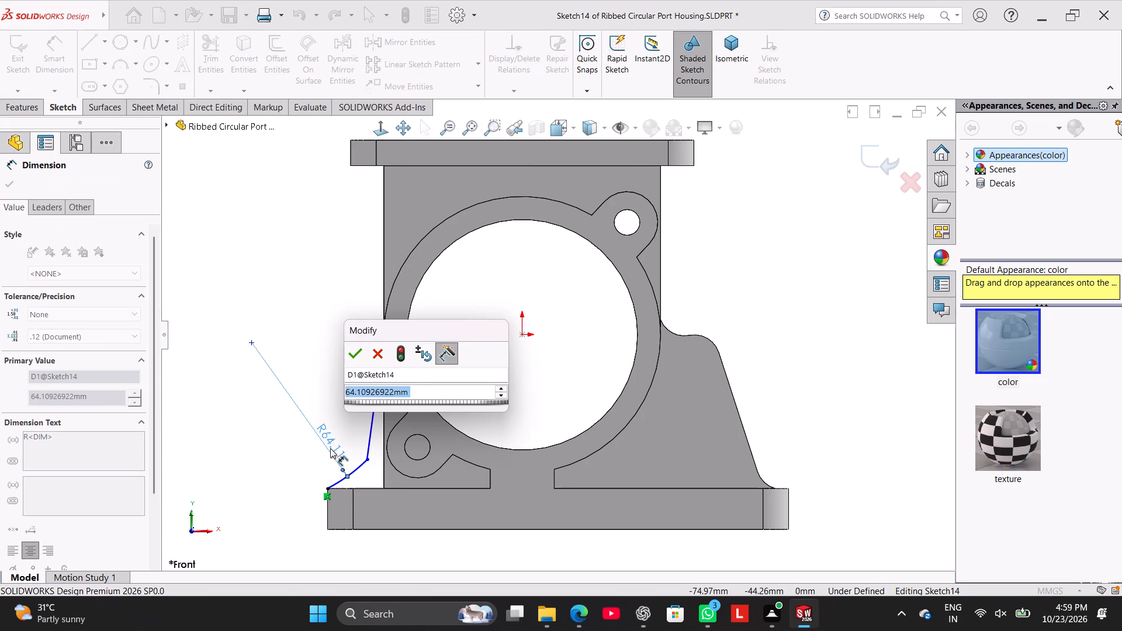
pyautogui.write('10')
pyautogui.press('Return')
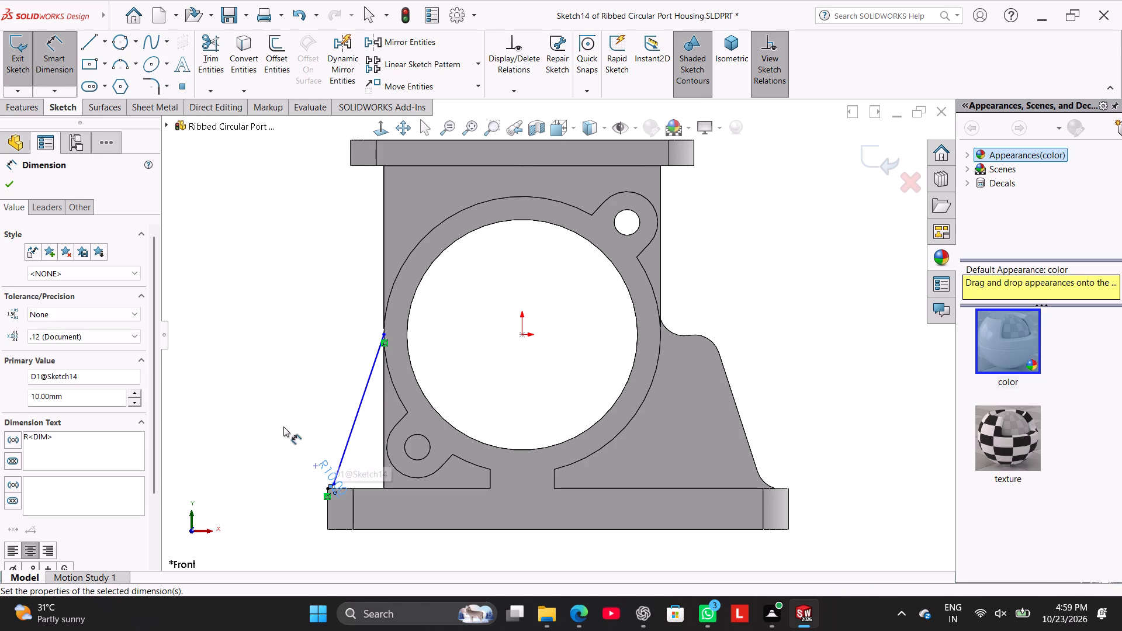
pyautogui.rightClick(286, 401)
pyautogui.click(335, 438)
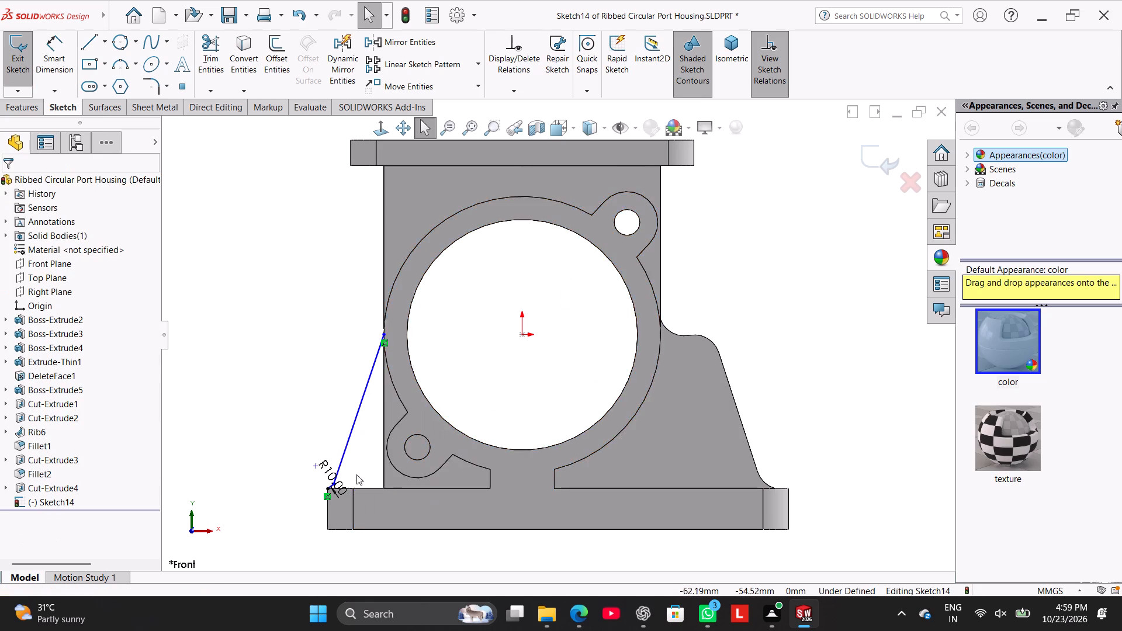
# Move the junction of the R10 arc and the line outward and upward to lengthen the arc above the base plate.
pyautogui.scroll(-12, 356, 474)
pyautogui.moveTo(509, 314); pyautogui.dragTo(511, 313)
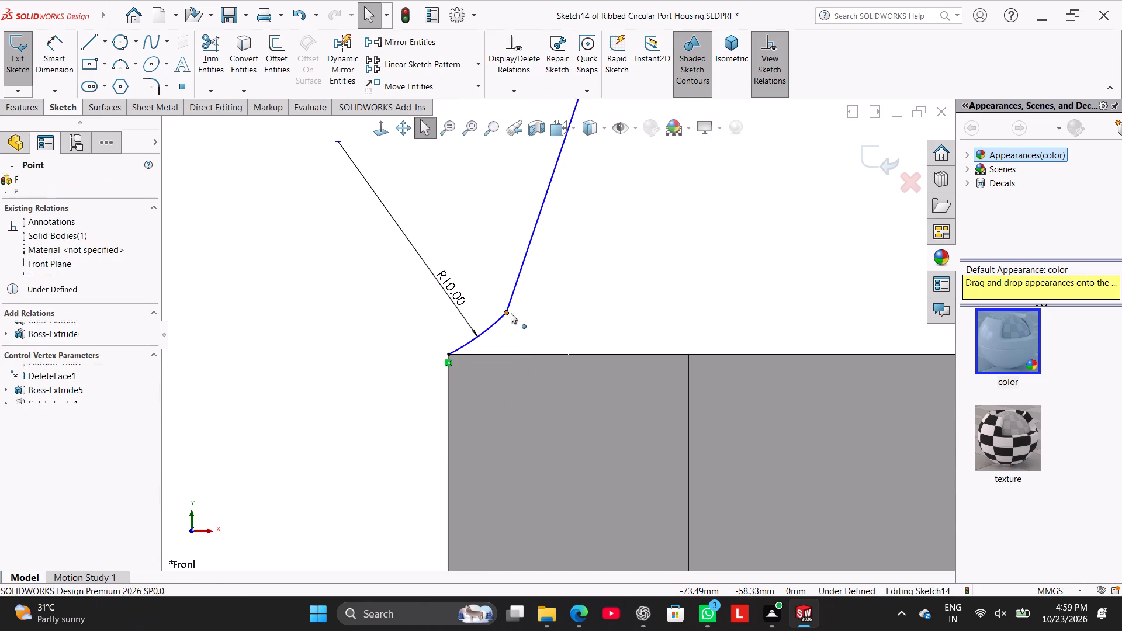
pyautogui.moveTo(511, 313); pyautogui.dragTo(687, 248)
pyautogui.scroll(5, 745, 300)
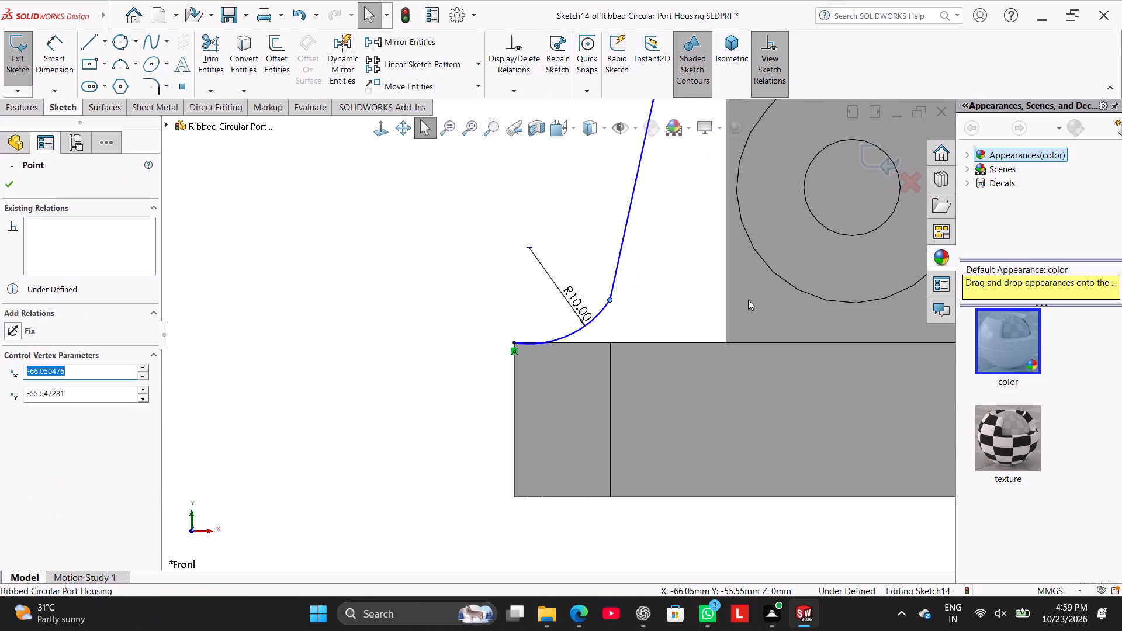
pyautogui.moveTo(610, 301); pyautogui.dragTo(597, 273)
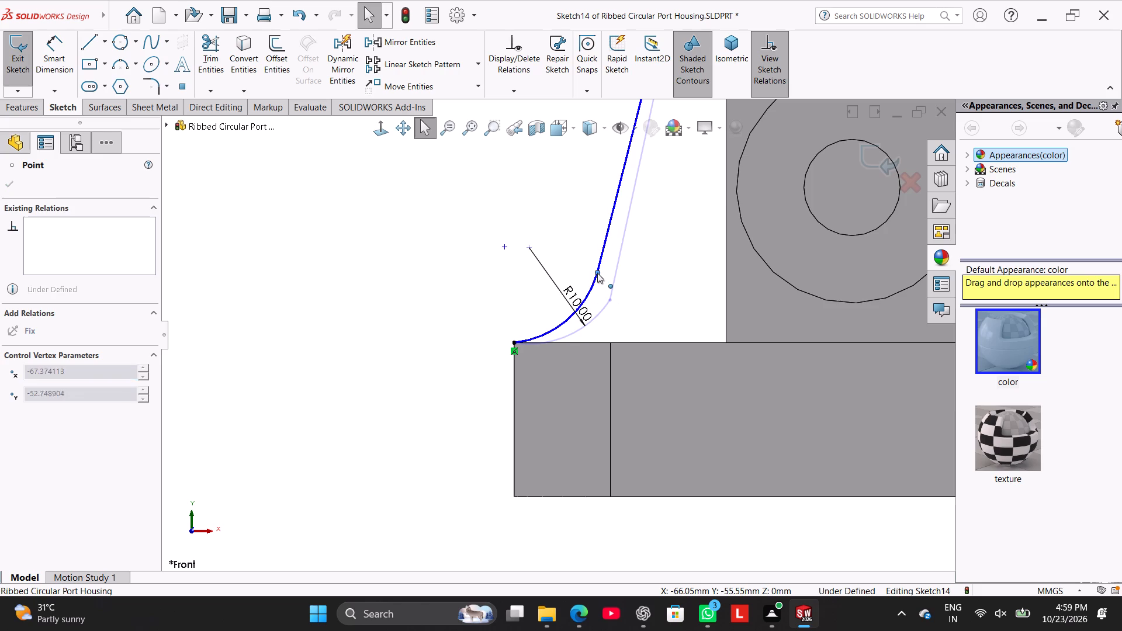
pyautogui.moveTo(597, 273); pyautogui.dragTo(597, 270)
# Make the R10 arc and the sloped line tangent to each other.
pyautogui.keyDown('ctrl'); pyautogui.click(560, 344); pyautogui.keyUp('ctrl')
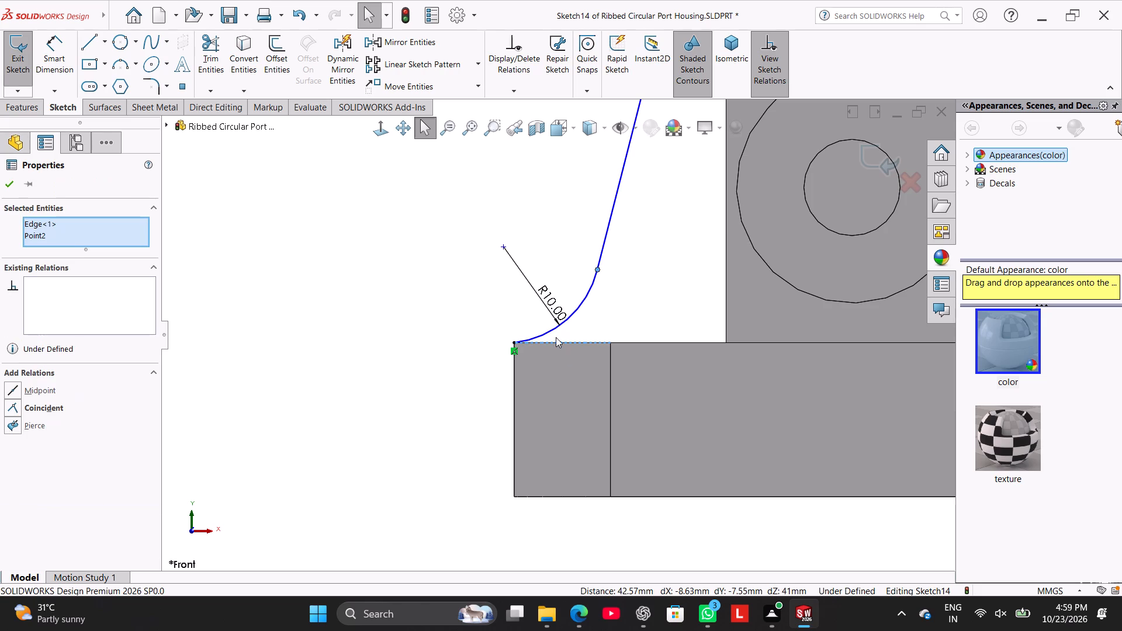
pyautogui.keyDown('ctrl'); pyautogui.click(553, 332); pyautogui.keyUp('ctrl')
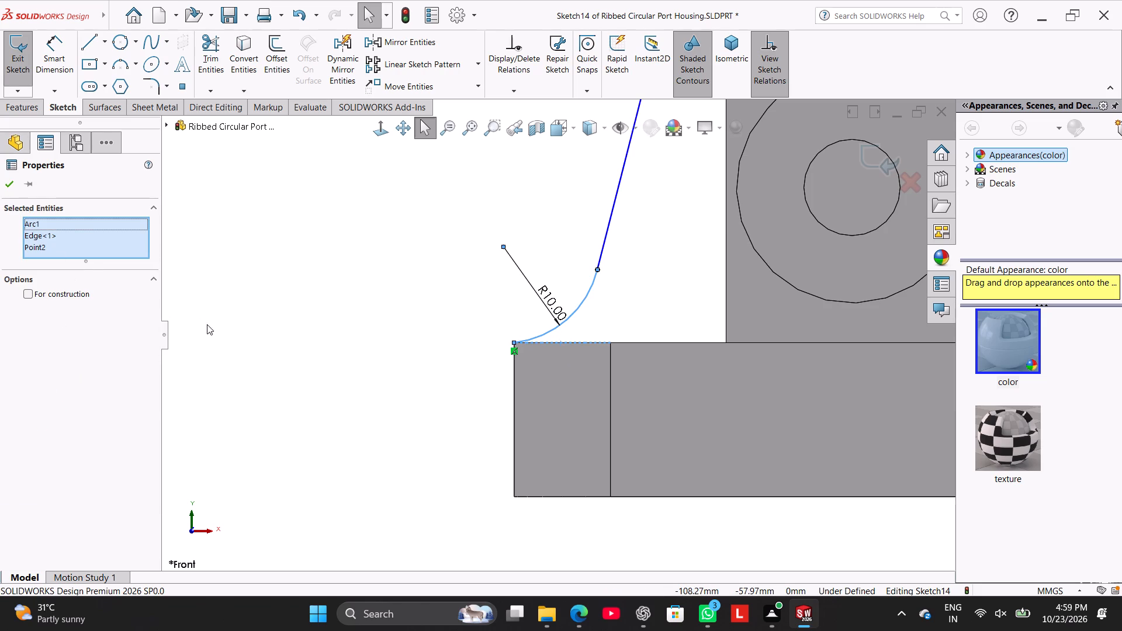
pyautogui.click(223, 325)
pyautogui.keyDown('ctrl'); pyautogui.click(597, 280); pyautogui.keyUp('ctrl')
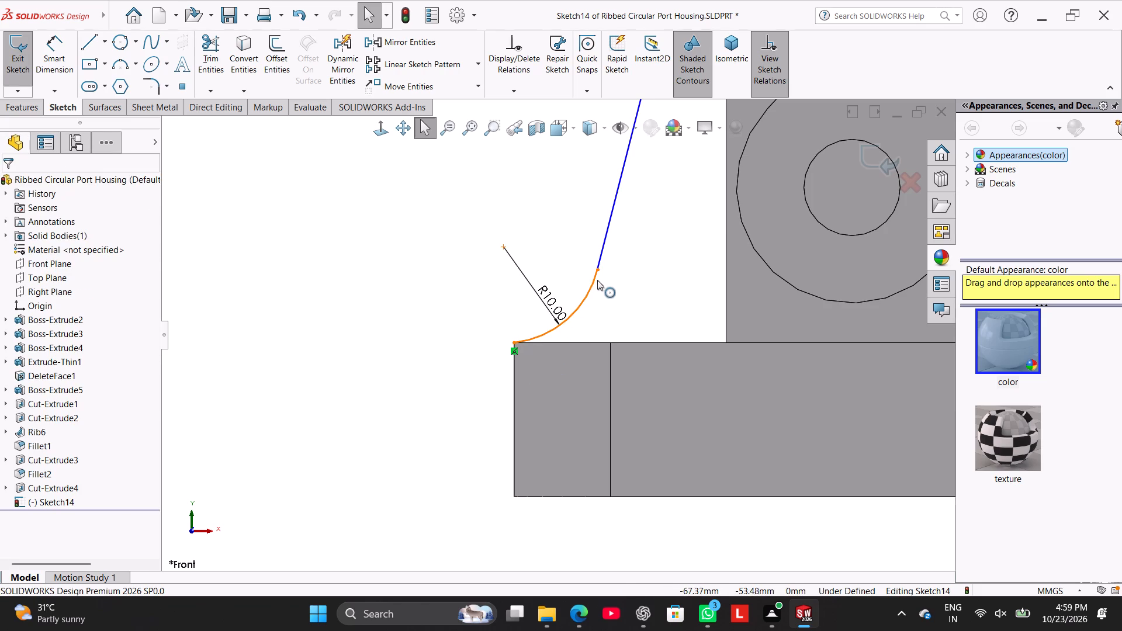
pyautogui.keyDown('ctrl'); pyautogui.click(602, 259); pyautogui.keyUp('ctrl')
pyautogui.click(49, 387)
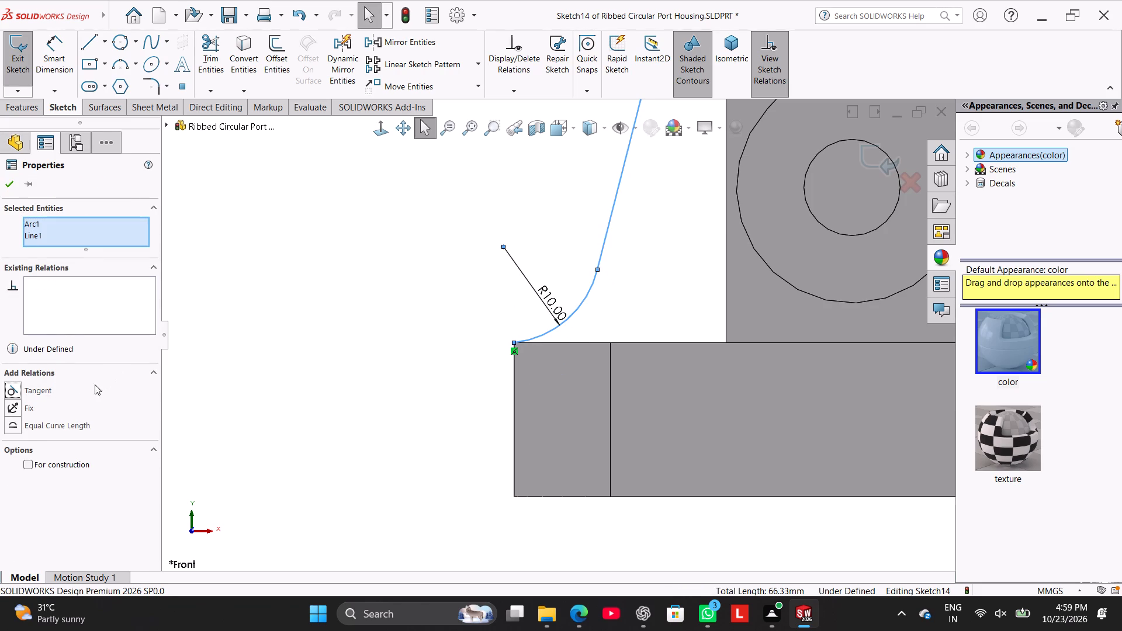
pyautogui.click(277, 345)
# Reposition the arc-line junction above the base plate and make the R10 arc tangent to the plate's top edge.
pyautogui.scroll(7, 534, 259)
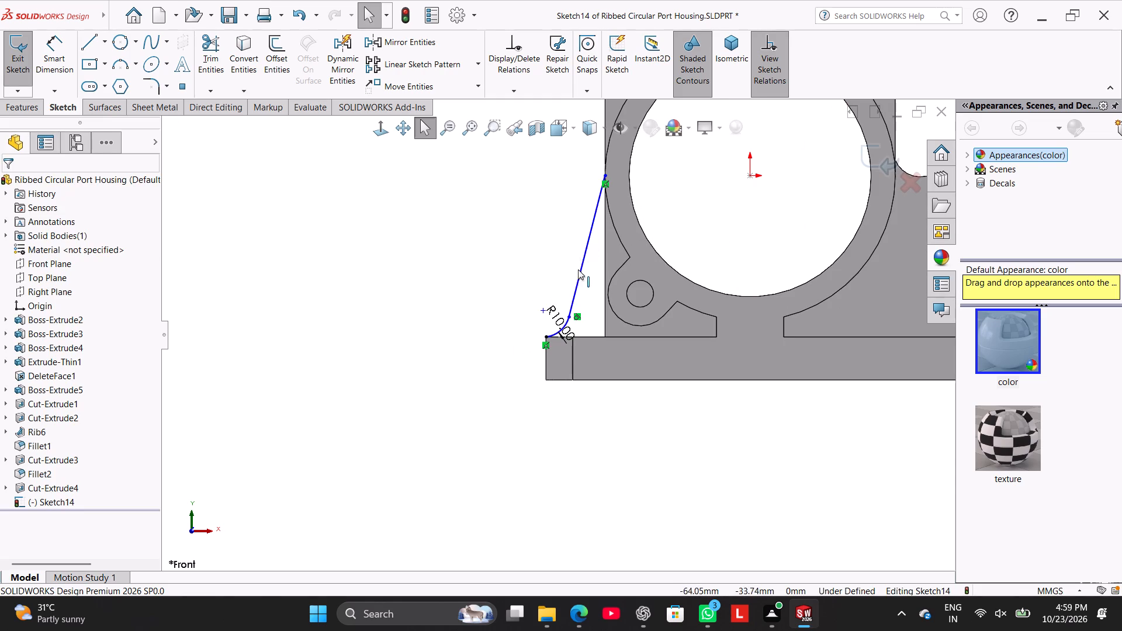
pyautogui.scroll(-7, 570, 315)
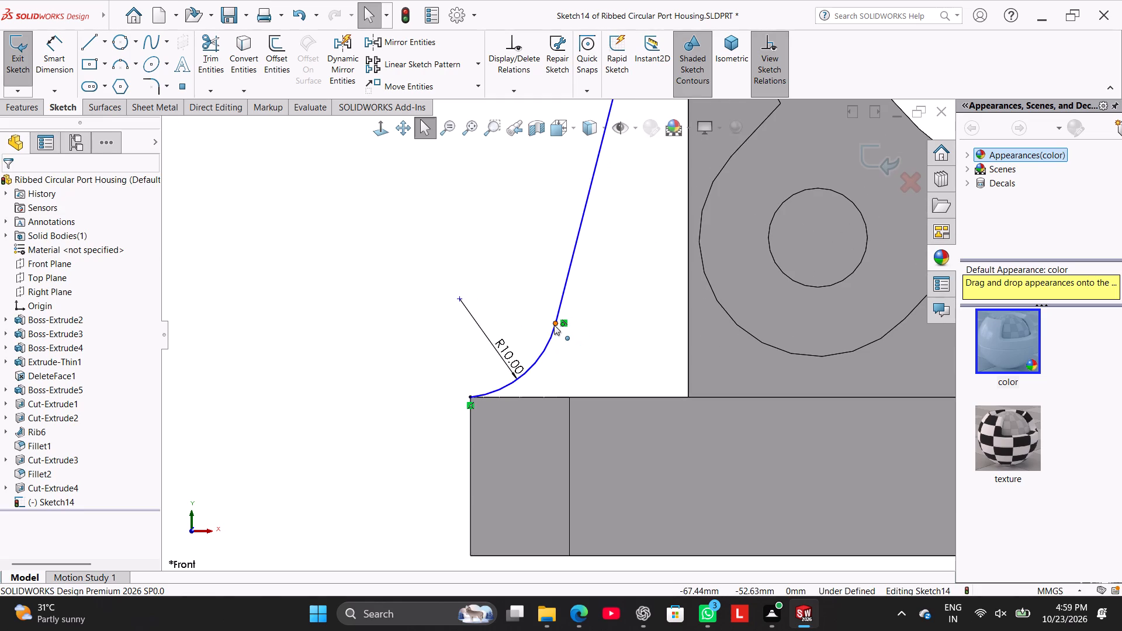
pyautogui.moveTo(554, 325); pyautogui.dragTo(673, 322)
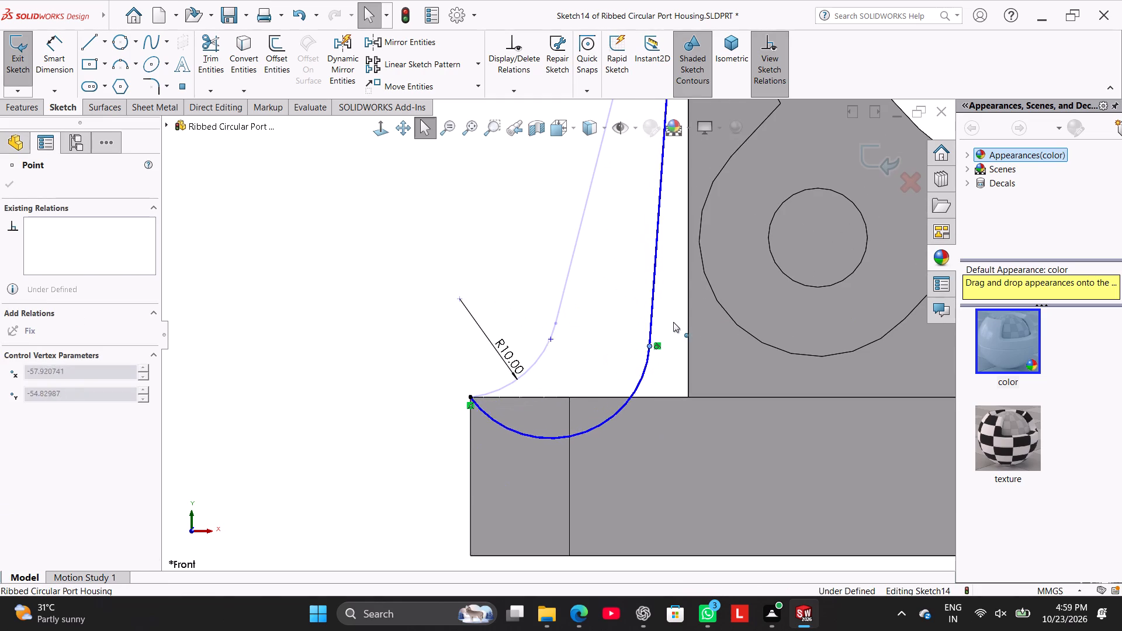
pyautogui.moveTo(673, 322); pyautogui.dragTo(659, 237)
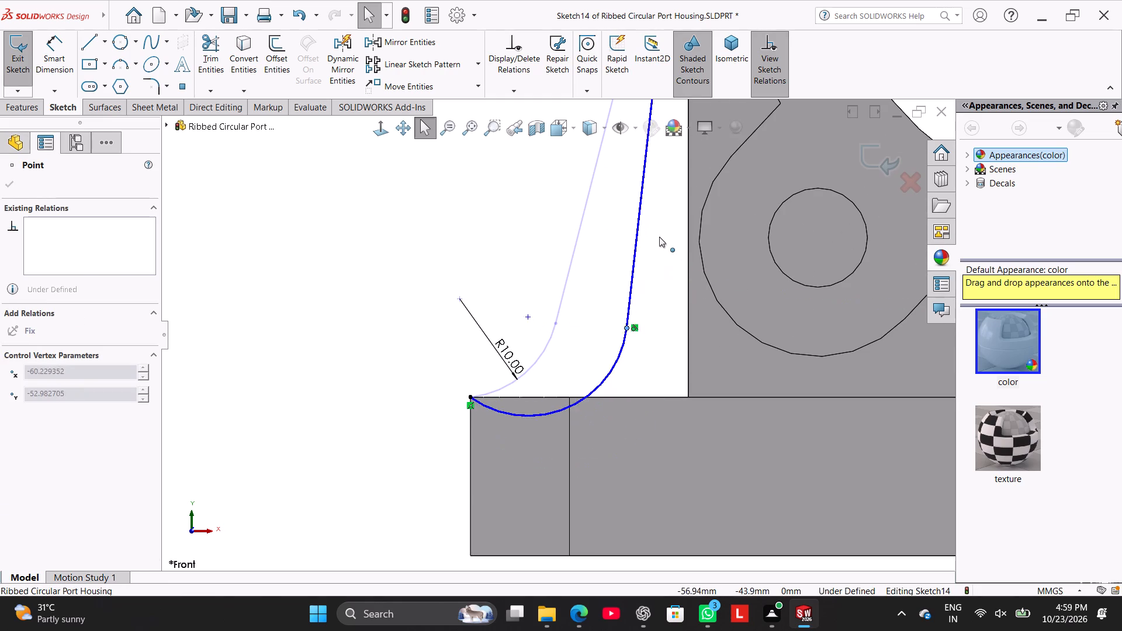
pyautogui.moveTo(659, 237); pyautogui.dragTo(669, 261)
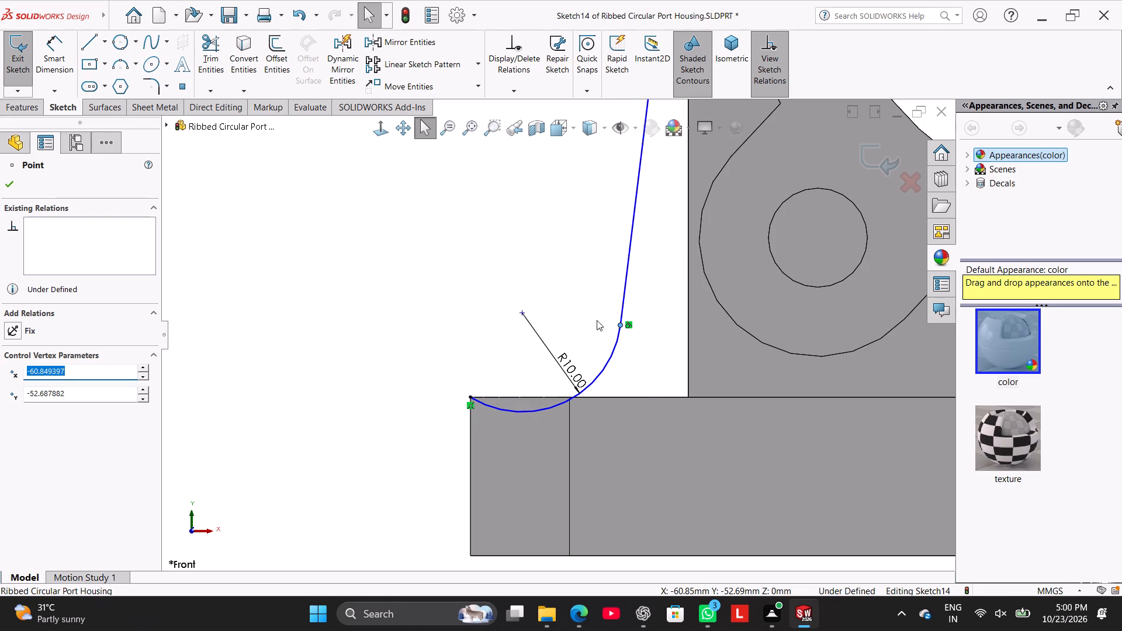
pyautogui.moveTo(619, 323); pyautogui.dragTo(567, 272)
pyautogui.click(595, 341)
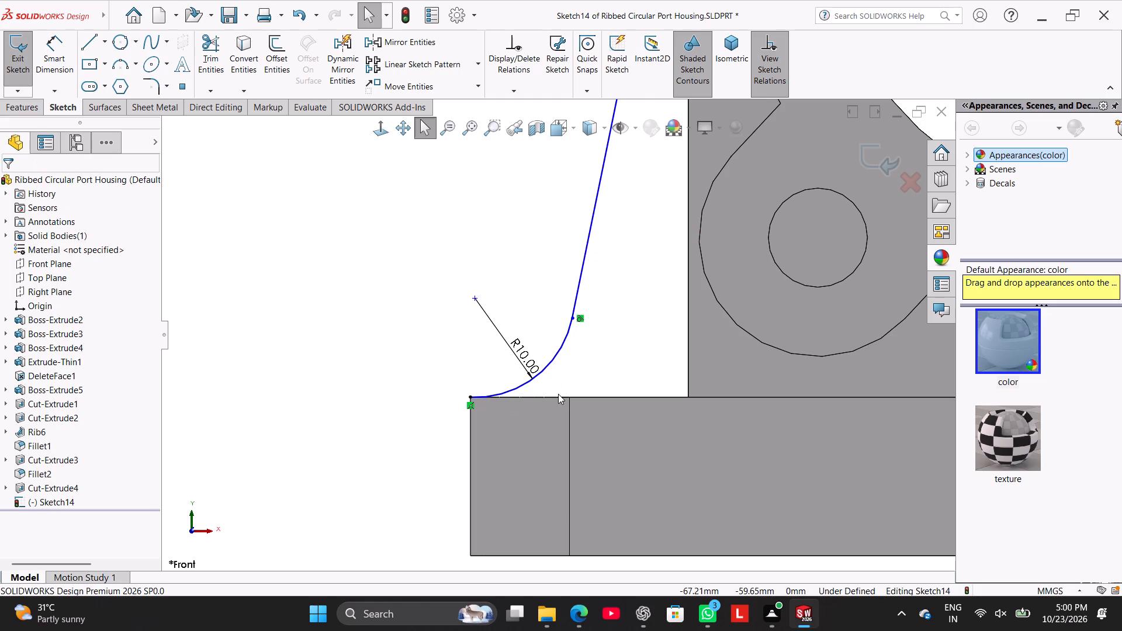
pyautogui.keyDown('ctrl'); pyautogui.click(566, 396); pyautogui.keyUp('ctrl')
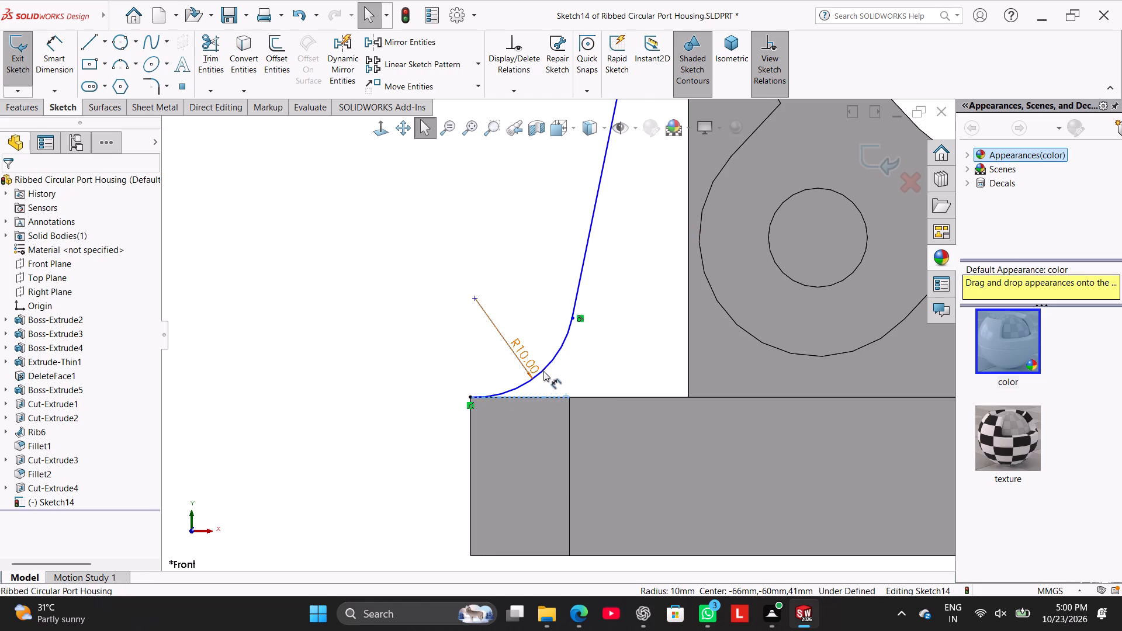
pyautogui.keyDown('ctrl'); pyautogui.click(552, 361); pyautogui.keyUp('ctrl')
pyautogui.click(27, 391)
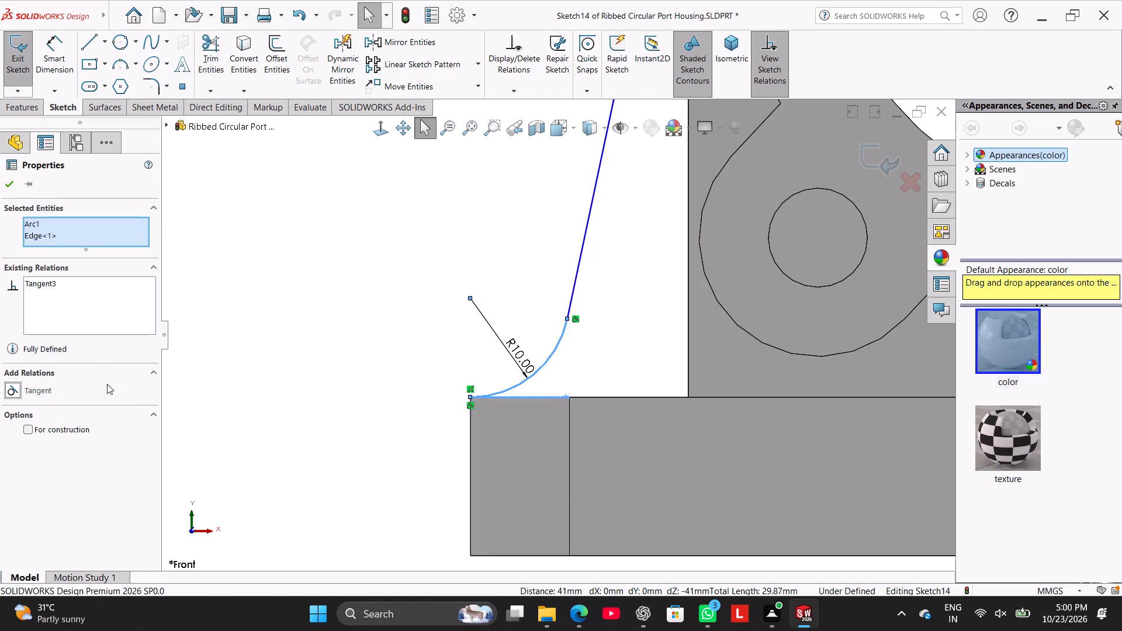
pyautogui.click(286, 345)
# Make the sloped line tangent to the outer circular edge of the port ring.
pyautogui.scroll(5, 556, 259)
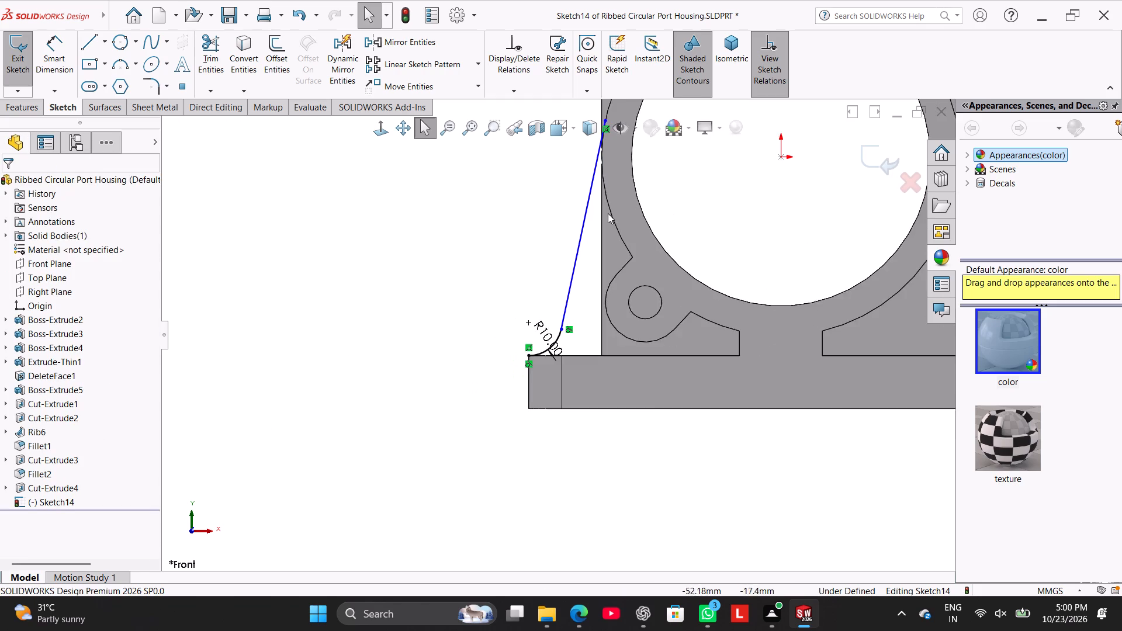
pyautogui.scroll(3, 608, 213)
pyautogui.scroll(-8, 605, 188)
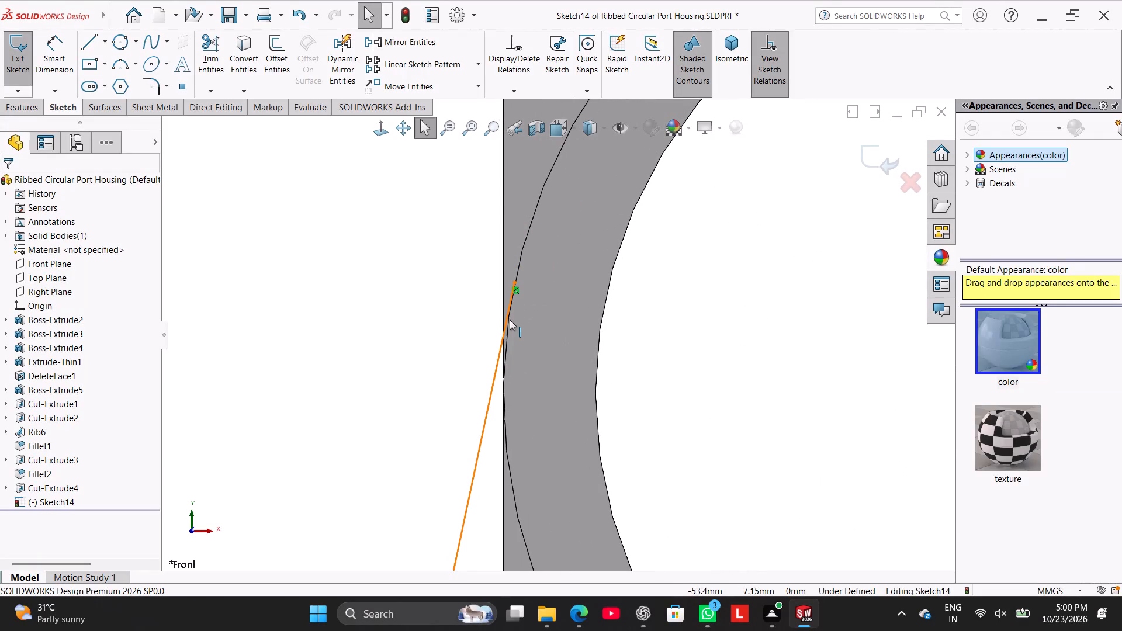
pyautogui.keyDown('ctrl'); pyautogui.click(508, 338); pyautogui.keyUp('ctrl')
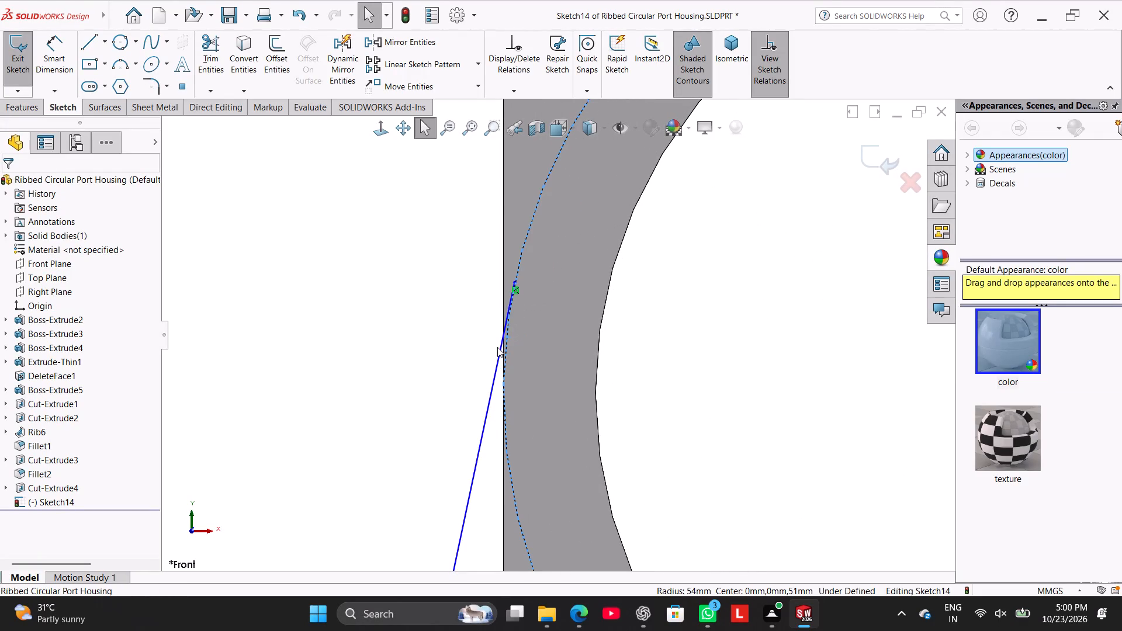
pyautogui.keyDown('ctrl'); pyautogui.click(497, 349); pyautogui.keyUp('ctrl')
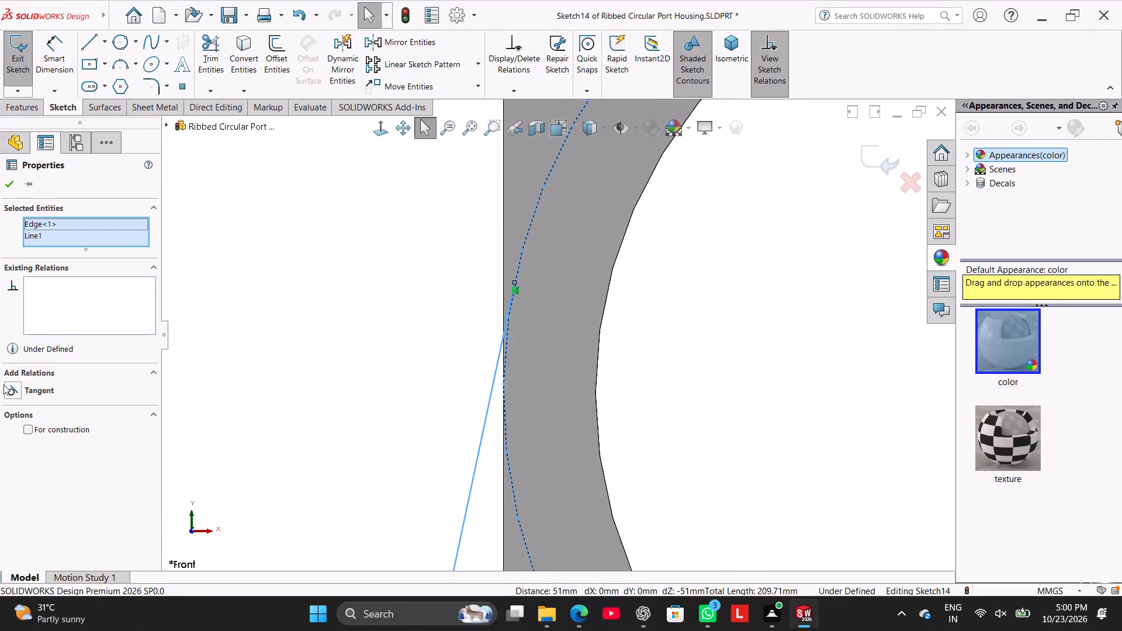
pyautogui.click(19, 391)
pyautogui.click(322, 337)
pyautogui.scroll(8, 366, 357)
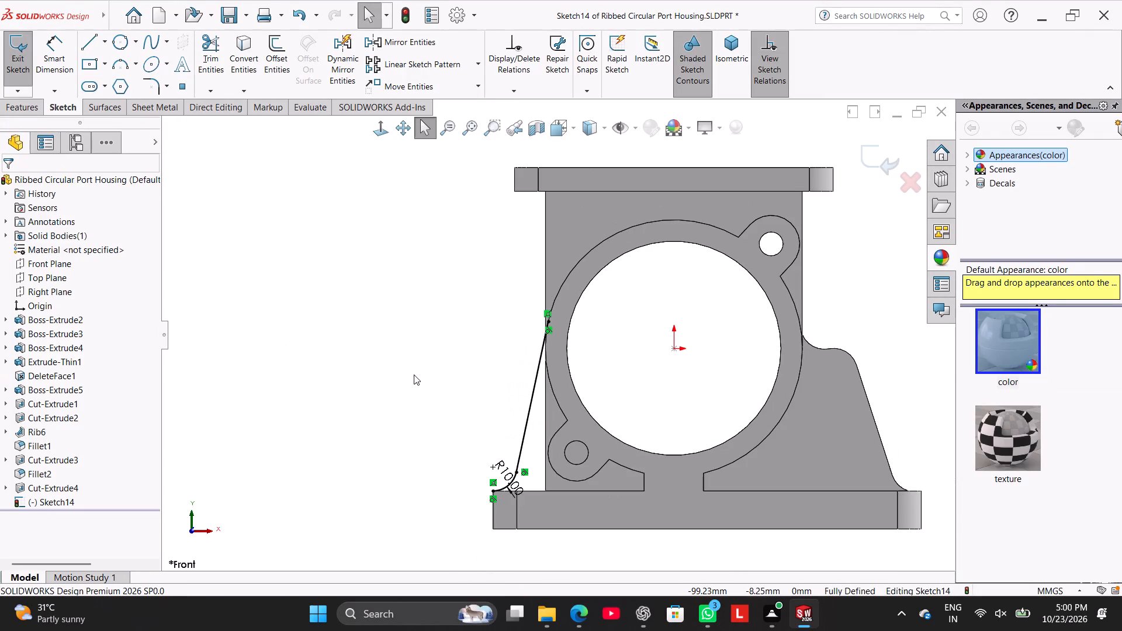
# Create a 10 mm thick rib, centred on the sketch, from the tangent arc-and-line profile between the base plate and the port body.
pyautogui.moveTo(411, 373); pyautogui.dragTo(410, 388, button='middle')
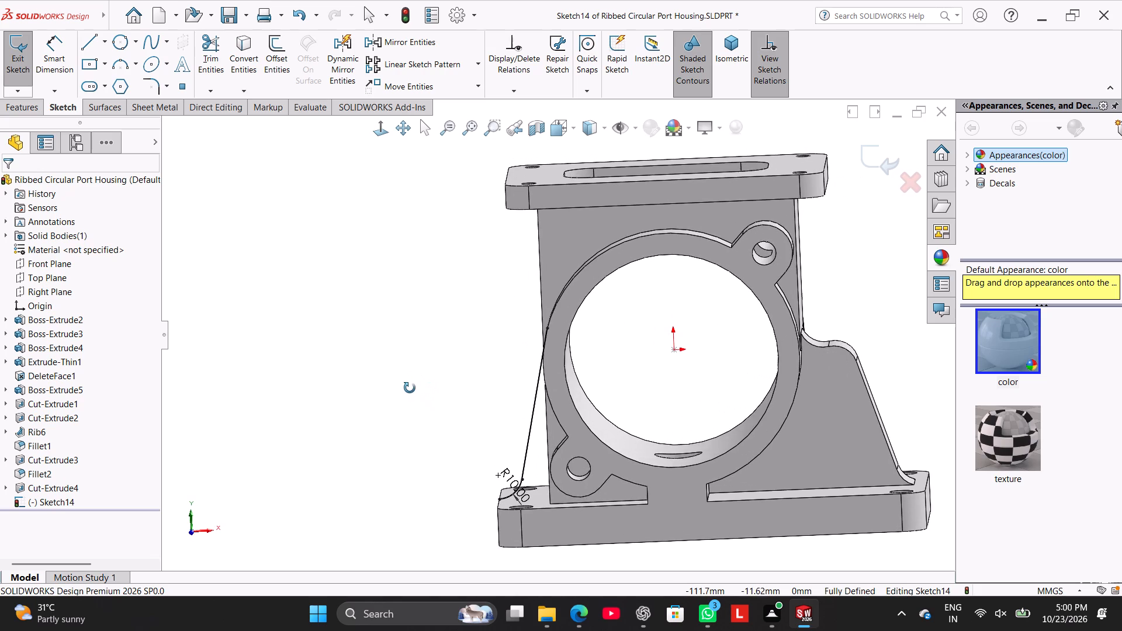
pyautogui.moveTo(410, 388); pyautogui.dragTo(427, 366, button='middle')
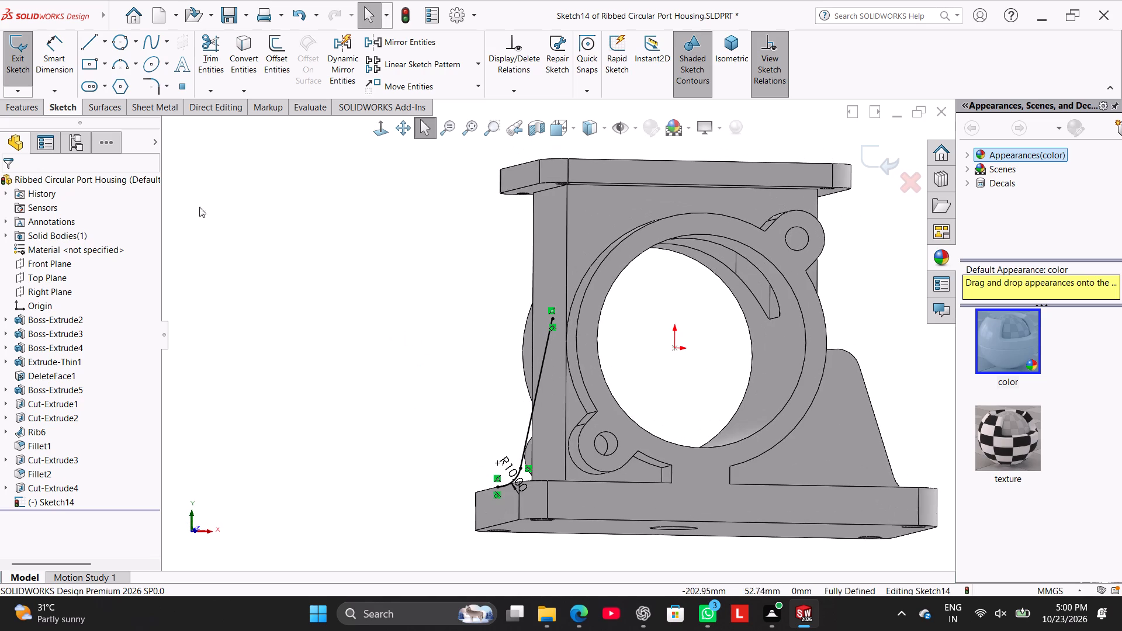
pyautogui.click(29, 112)
pyautogui.click(453, 40)
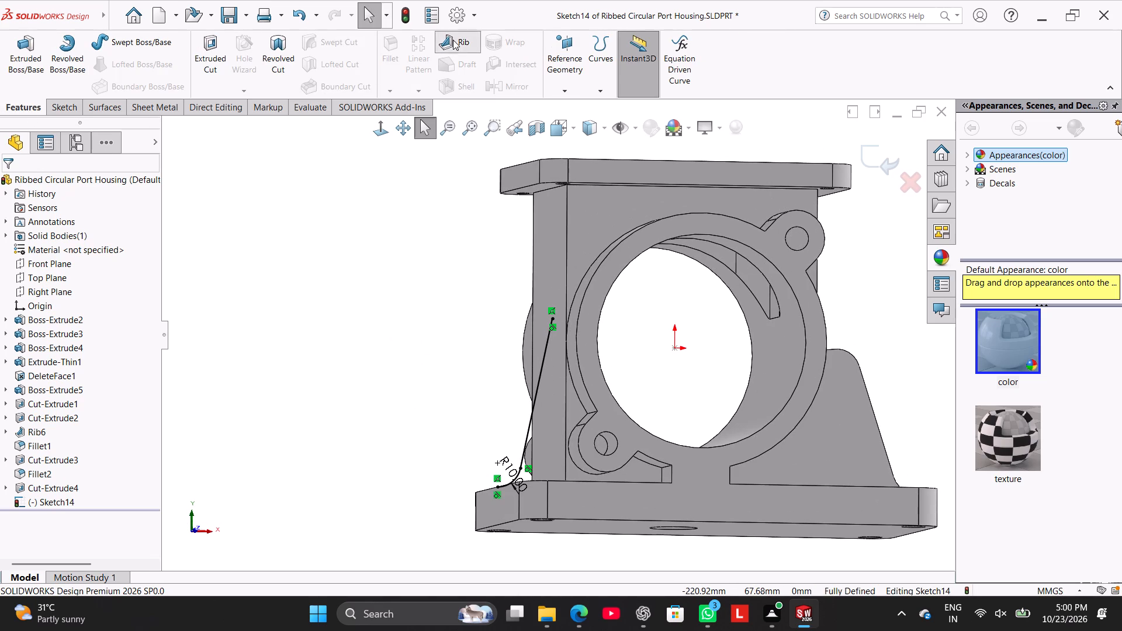
pyautogui.moveTo(416, 258); pyautogui.dragTo(447, 303, button='middle')
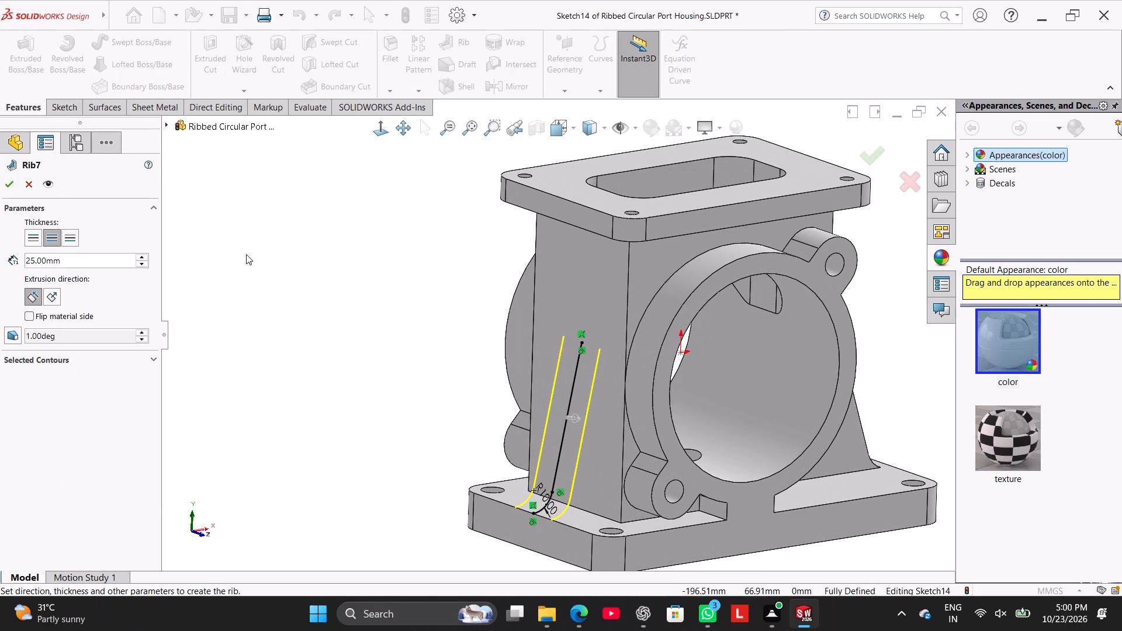
pyautogui.doubleClick(71, 258)
pyautogui.write('10')
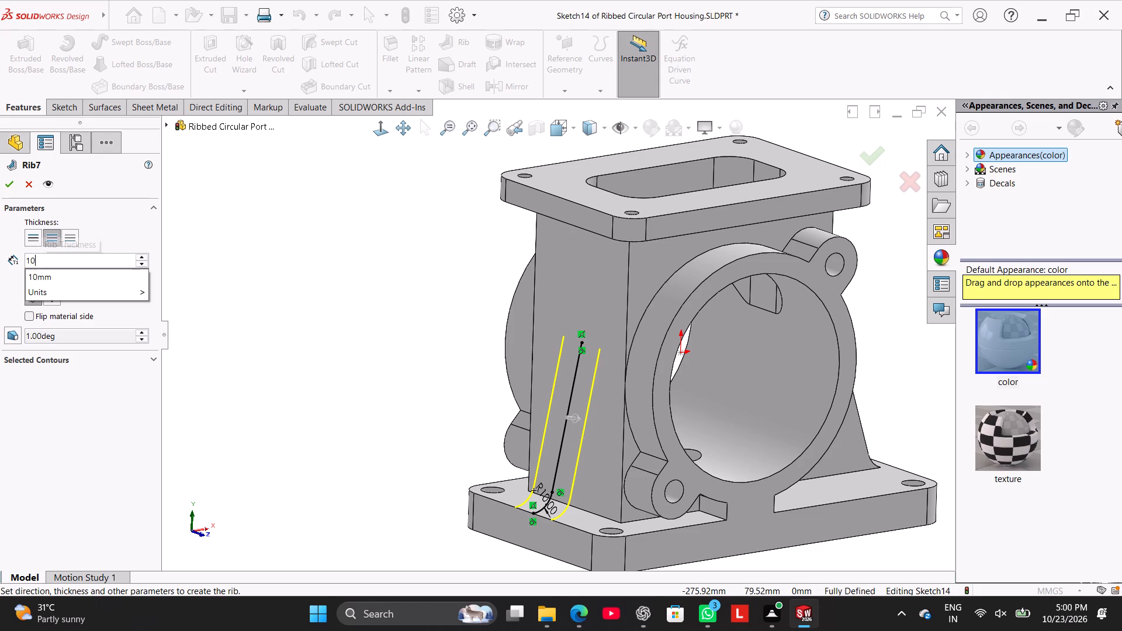
pyautogui.press('Return')
pyautogui.click(9, 188)
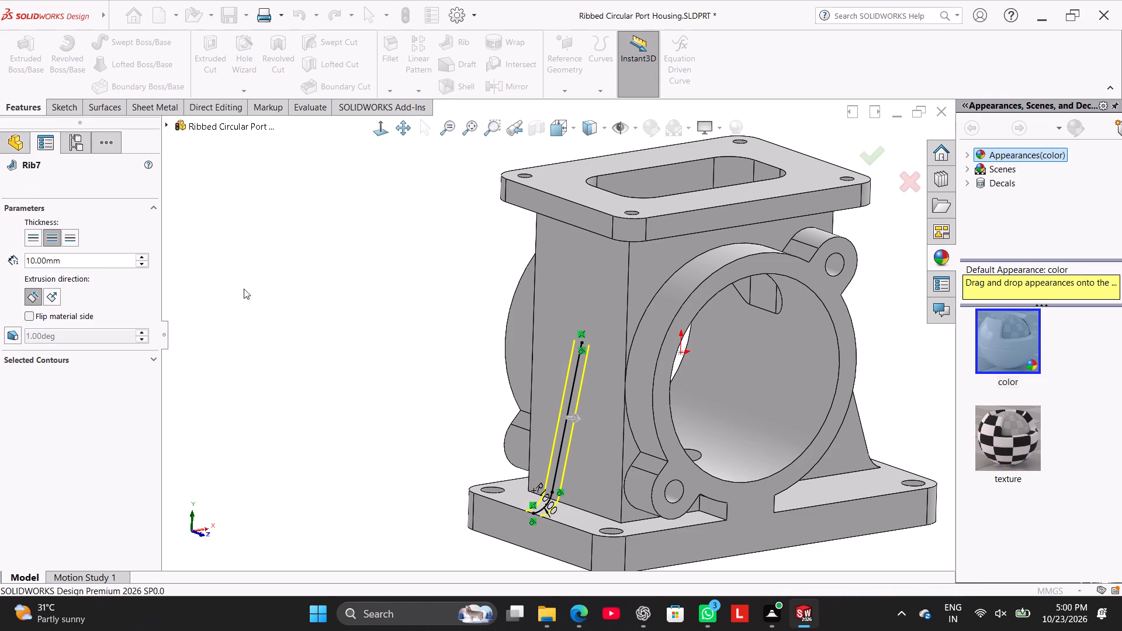
pyautogui.click(300, 294)
# Section the housing on the Top Plane and sweep the cutting plane between the base plate and the upper body to inspect the interior.
pyautogui.moveTo(321, 342); pyautogui.dragTo(423, 276, button='right')
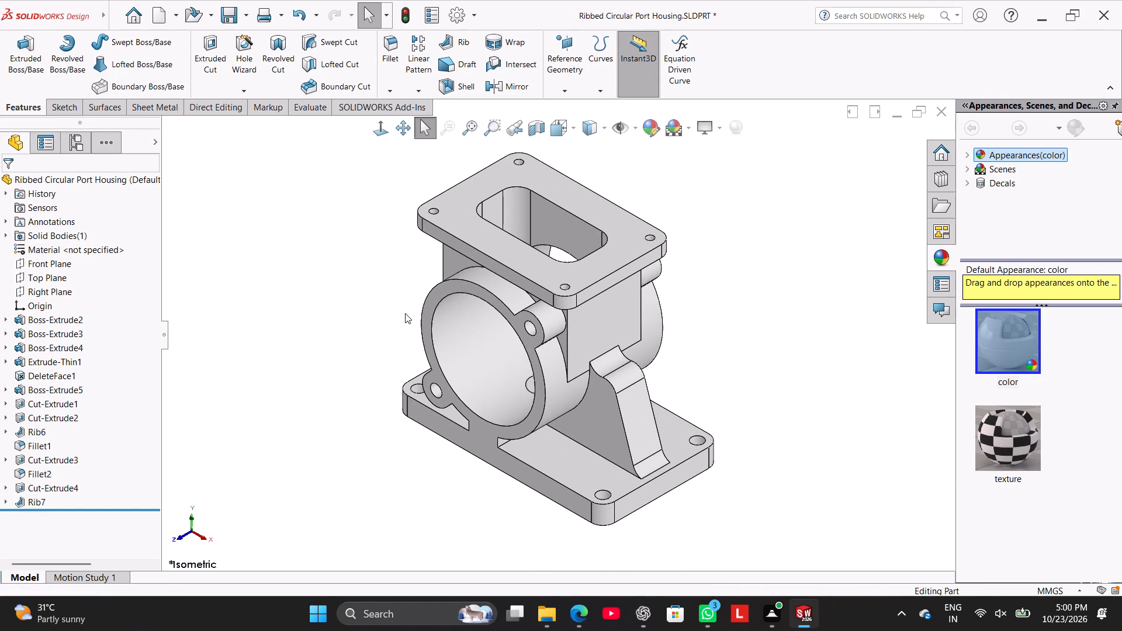
pyautogui.moveTo(360, 356); pyautogui.dragTo(444, 425, button='middle')
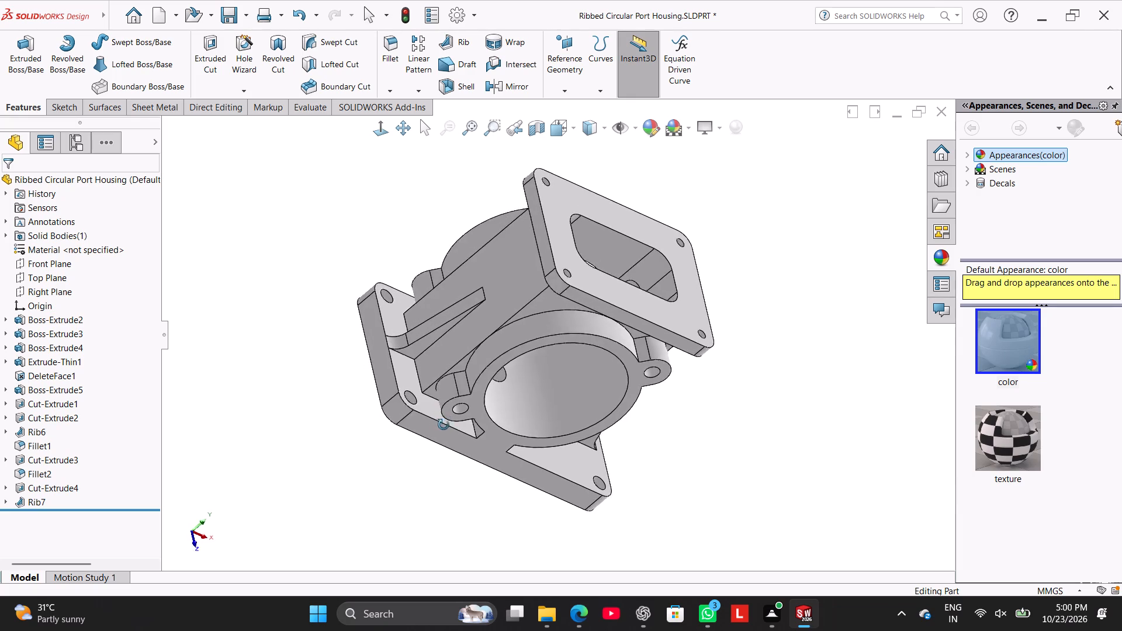
pyautogui.moveTo(444, 425); pyautogui.dragTo(404, 359, button='middle')
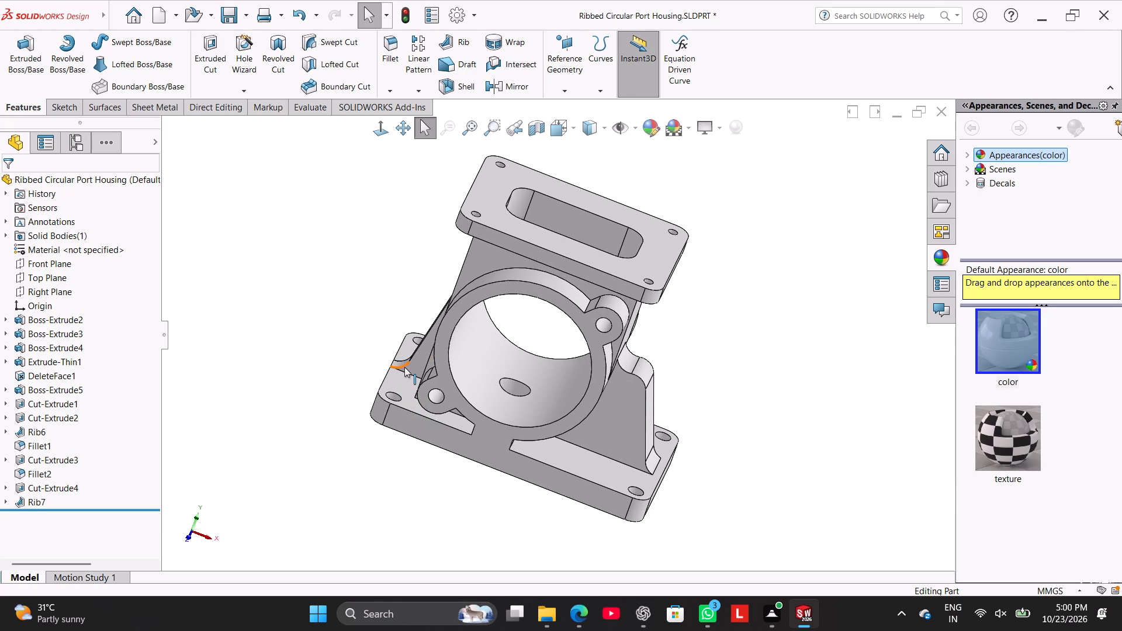
pyautogui.moveTo(347, 354); pyautogui.dragTo(404, 290, button='right')
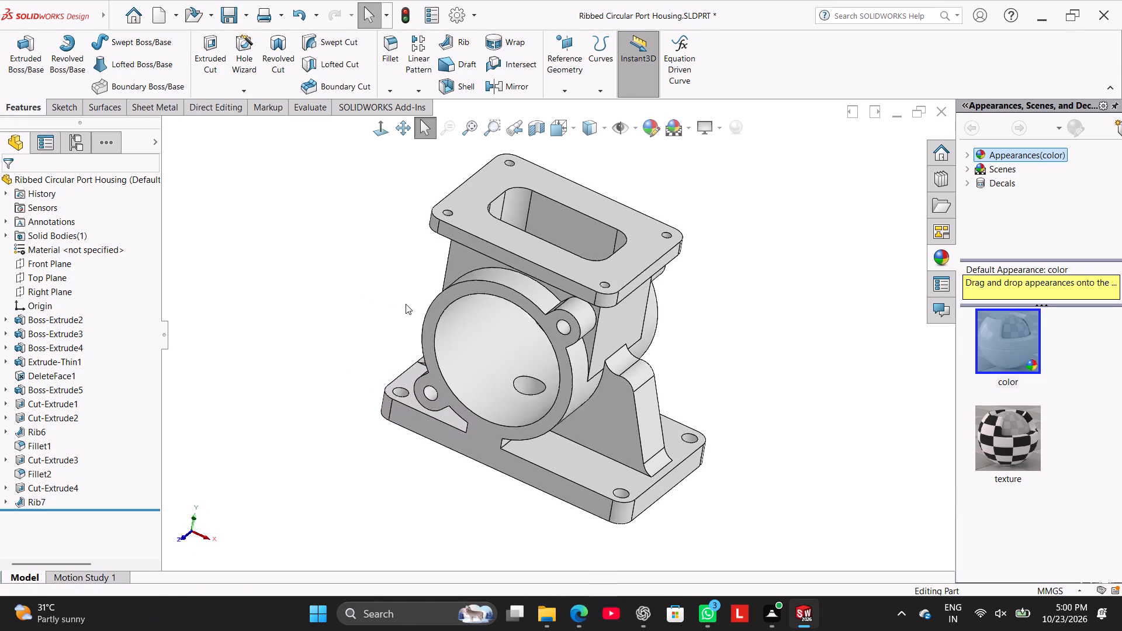
pyautogui.click(539, 123)
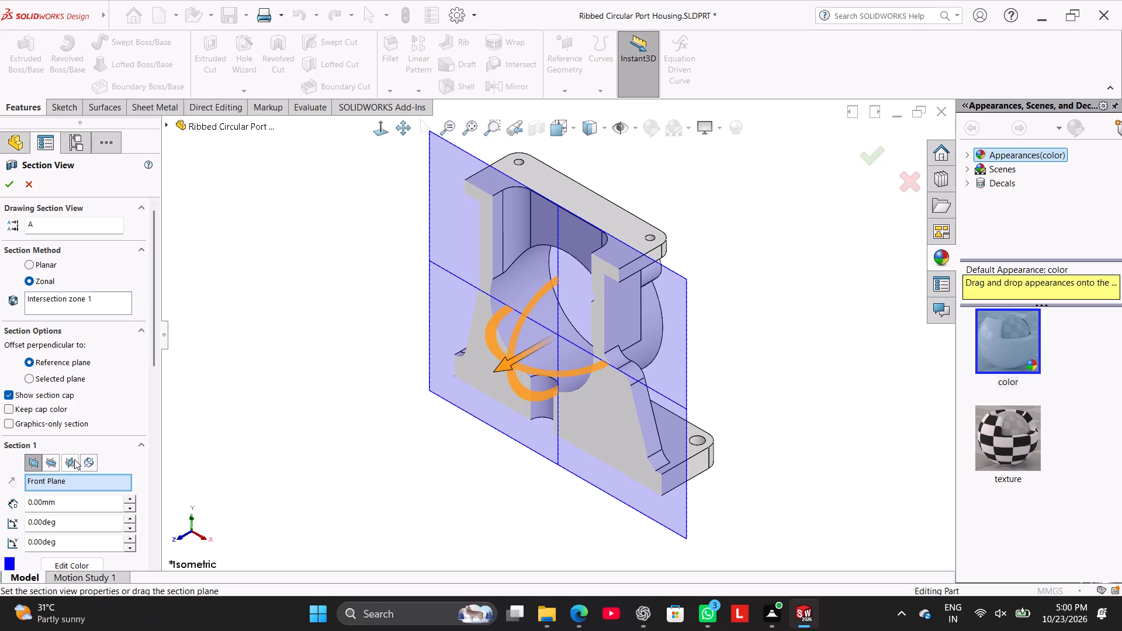
pyautogui.click(50, 462)
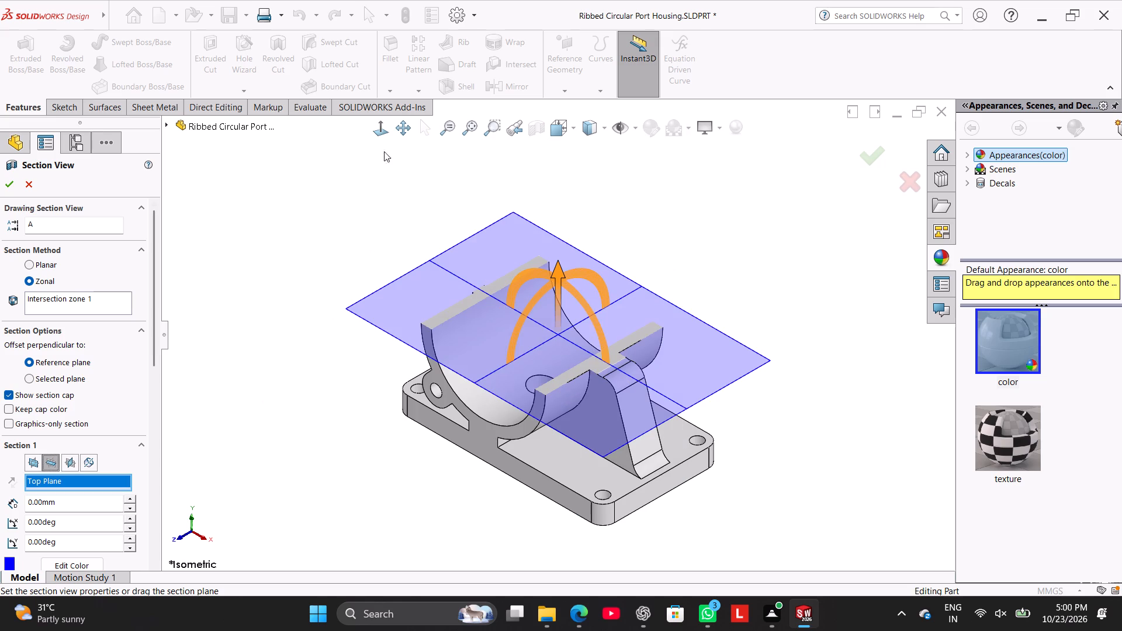
pyautogui.click(49, 462)
pyautogui.click(50, 457)
pyautogui.click(53, 463)
pyautogui.moveTo(553, 265); pyautogui.dragTo(583, 188)
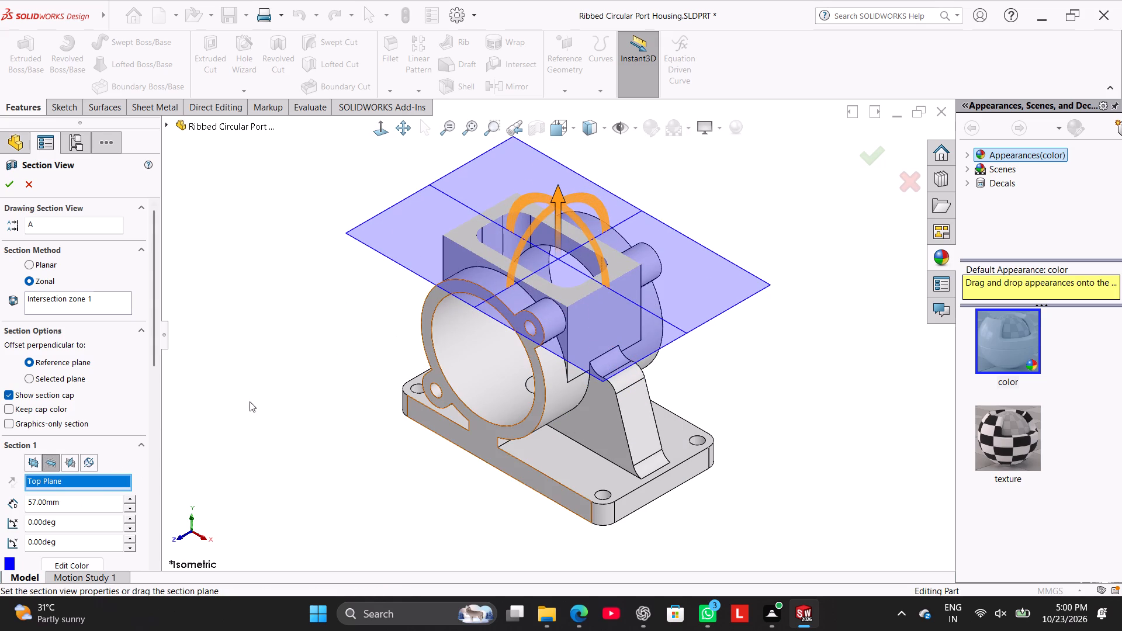
pyautogui.doubleClick(52, 465)
pyautogui.click(52, 465)
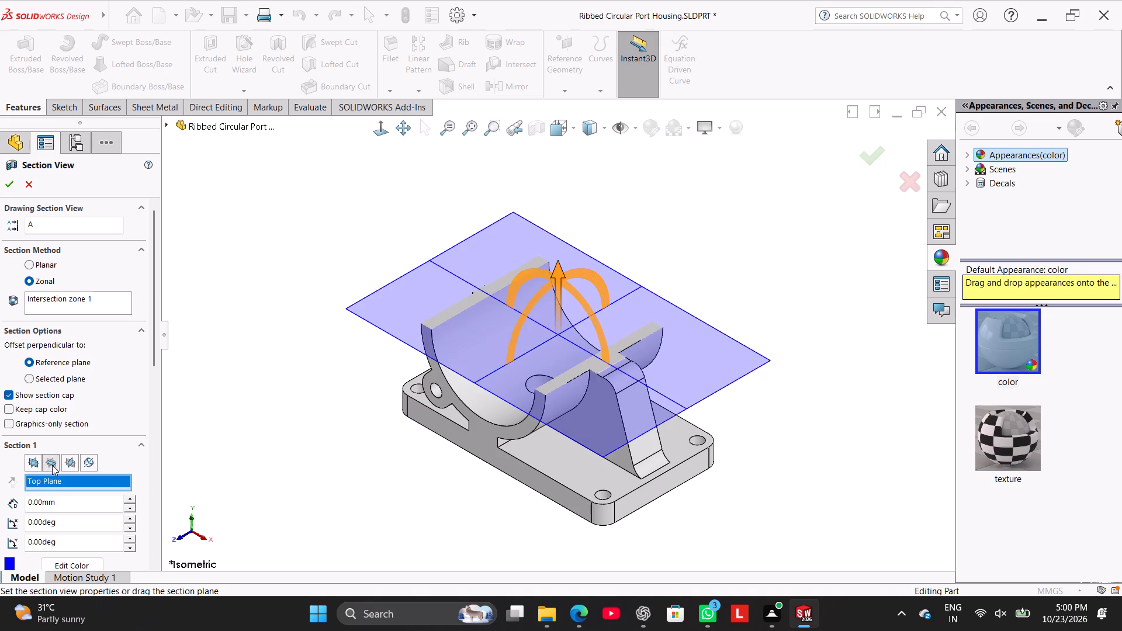
pyautogui.moveTo(564, 270); pyautogui.dragTo(590, 351)
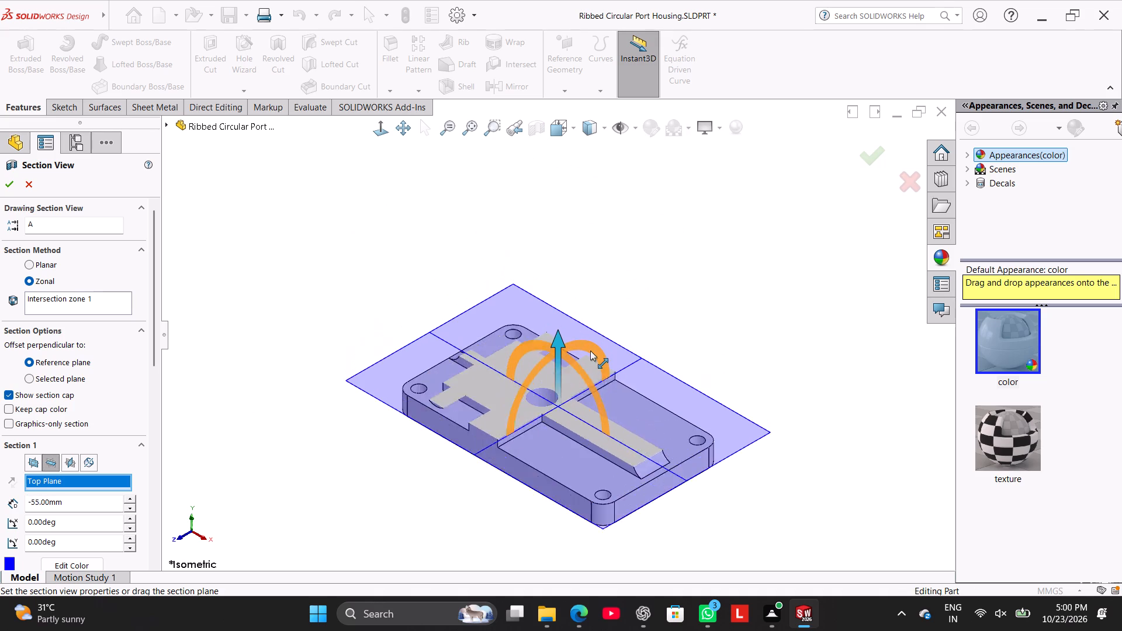
pyautogui.moveTo(590, 351); pyautogui.dragTo(599, 338)
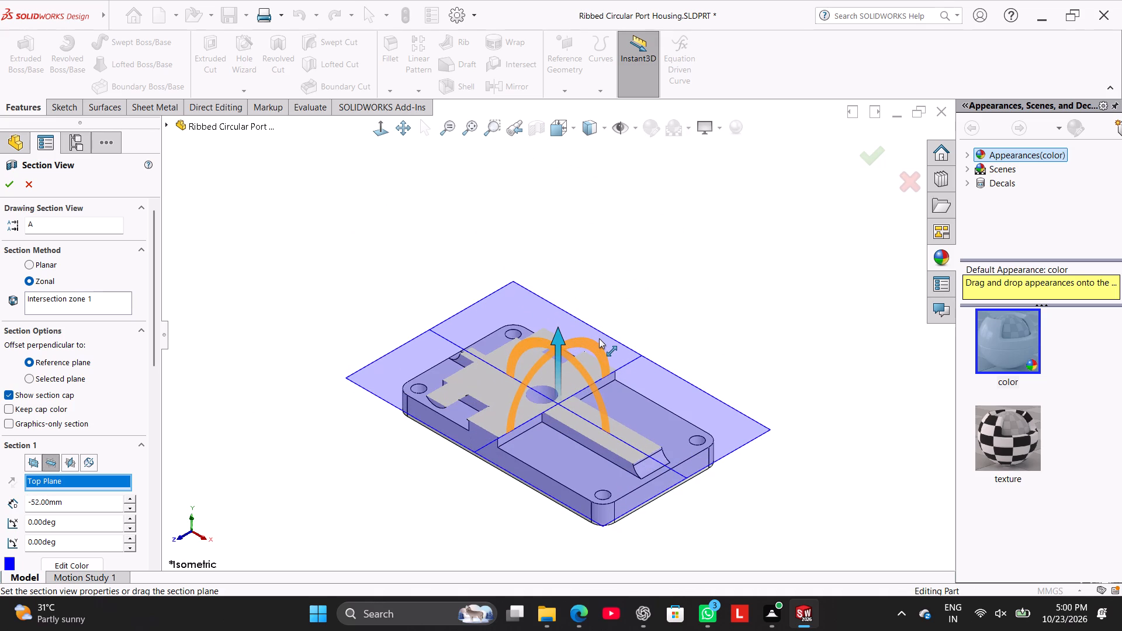
pyautogui.moveTo(599, 338); pyautogui.dragTo(673, 194)
# Section the housing through the other zone on the Top Plane, with the cutting plane offset to -60 mm at the base plate's top face.
pyautogui.moveTo(306, 339); pyautogui.dragTo(632, 550, button='middle')
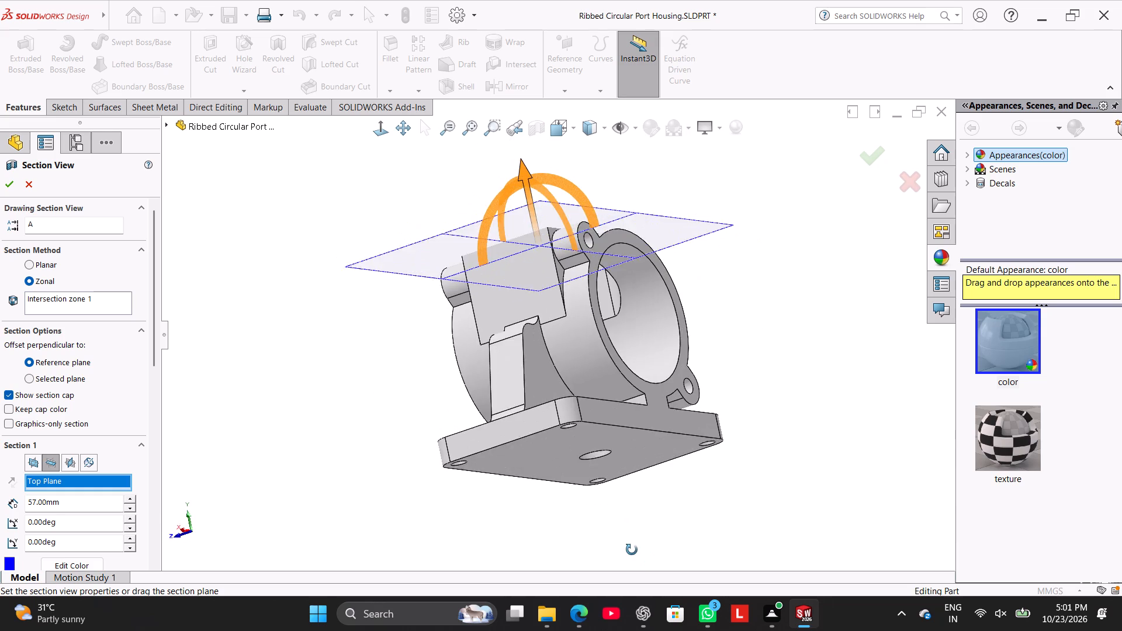
pyautogui.moveTo(632, 550); pyautogui.dragTo(631, 549, button='middle')
pyautogui.moveTo(528, 172); pyautogui.dragTo(583, 347)
pyautogui.click(56, 463)
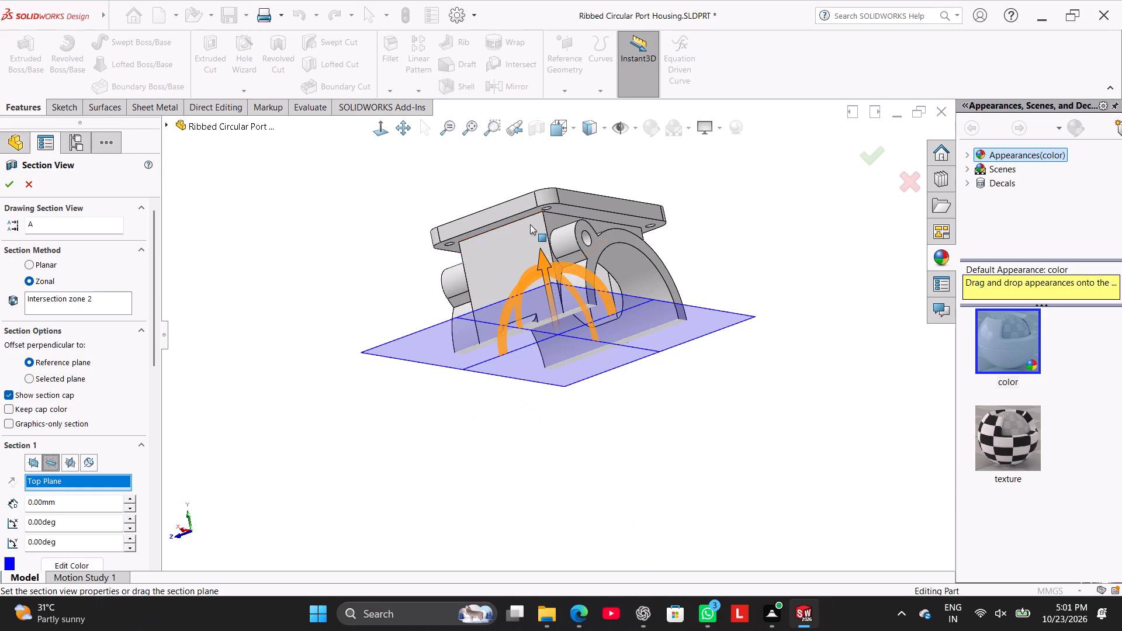
pyautogui.moveTo(541, 258); pyautogui.dragTo(575, 373)
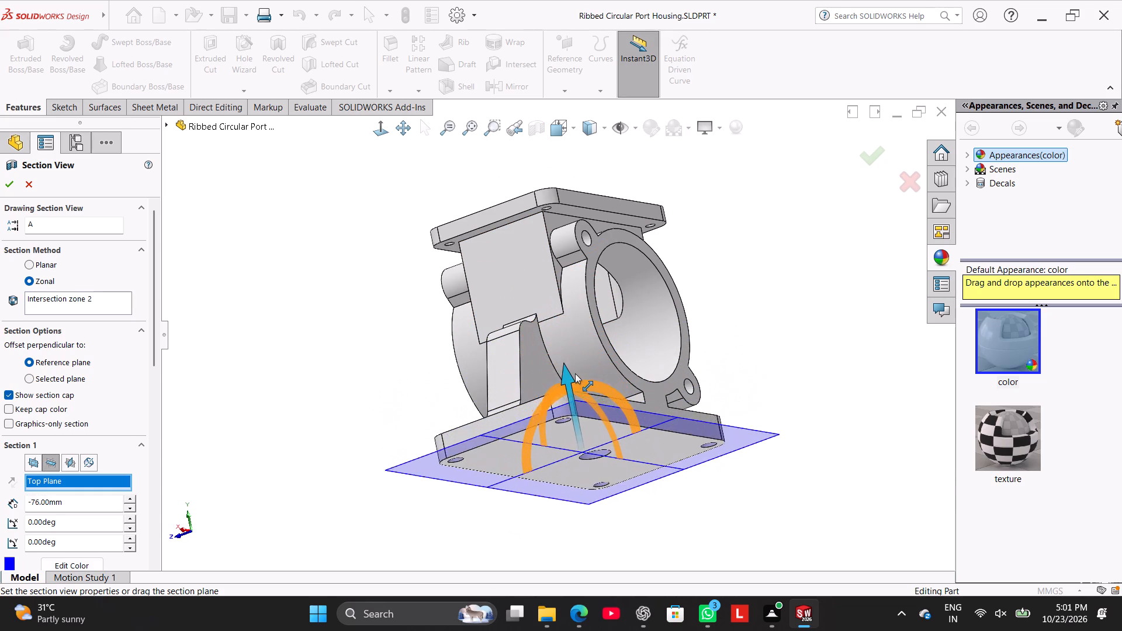
pyautogui.moveTo(575, 373); pyautogui.dragTo(573, 347)
pyautogui.click(389, 126)
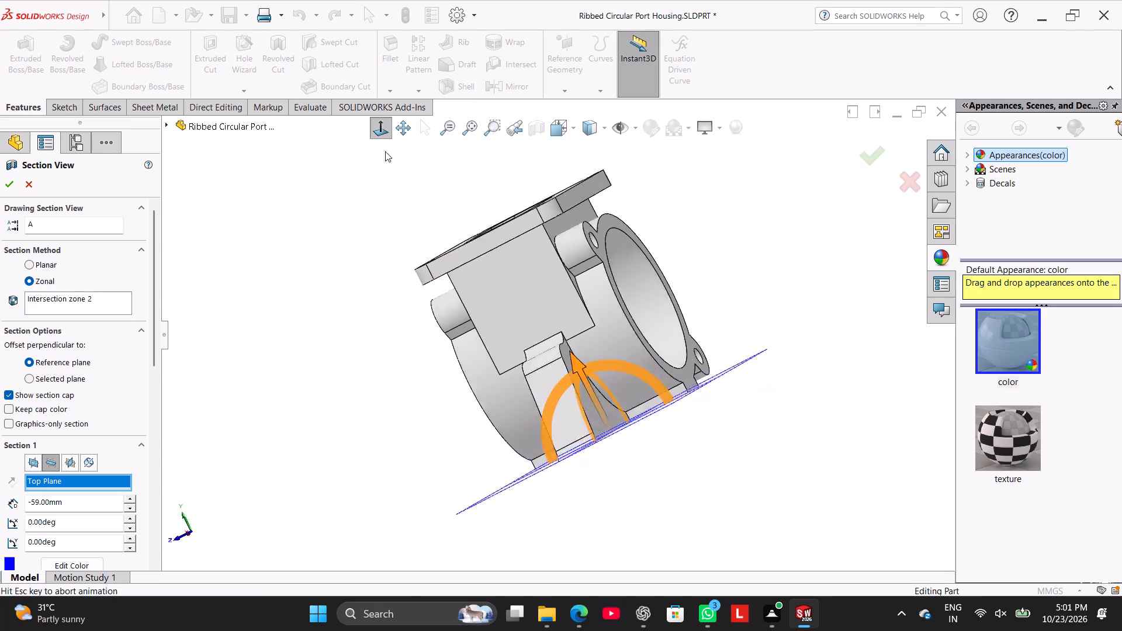
pyautogui.click(379, 132)
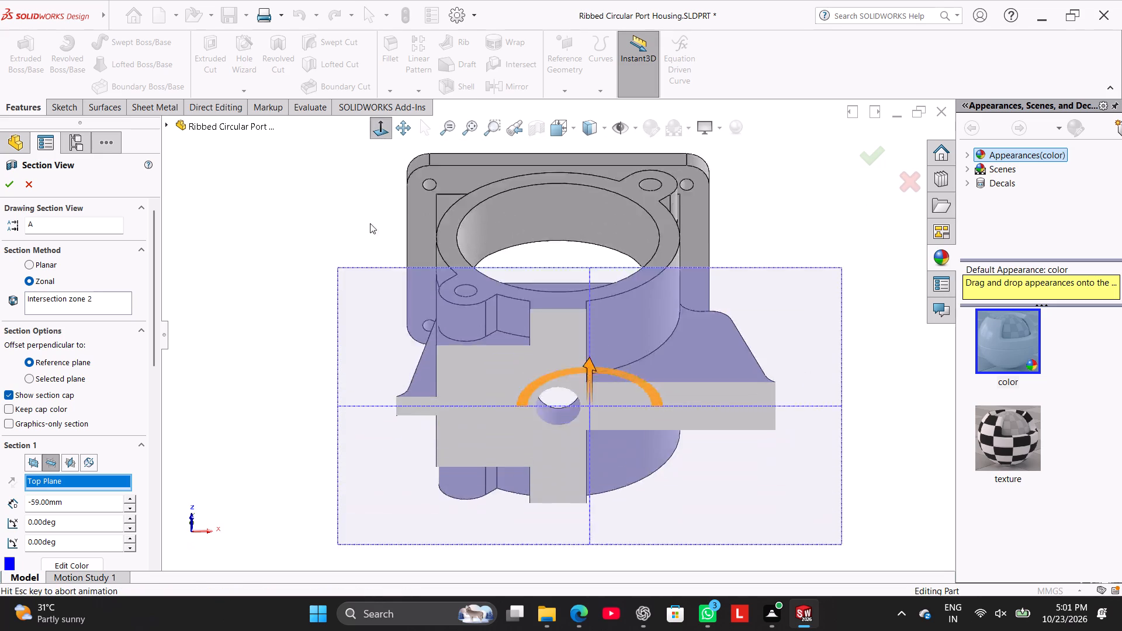
pyautogui.moveTo(314, 353); pyautogui.dragTo(356, 377, button='middle')
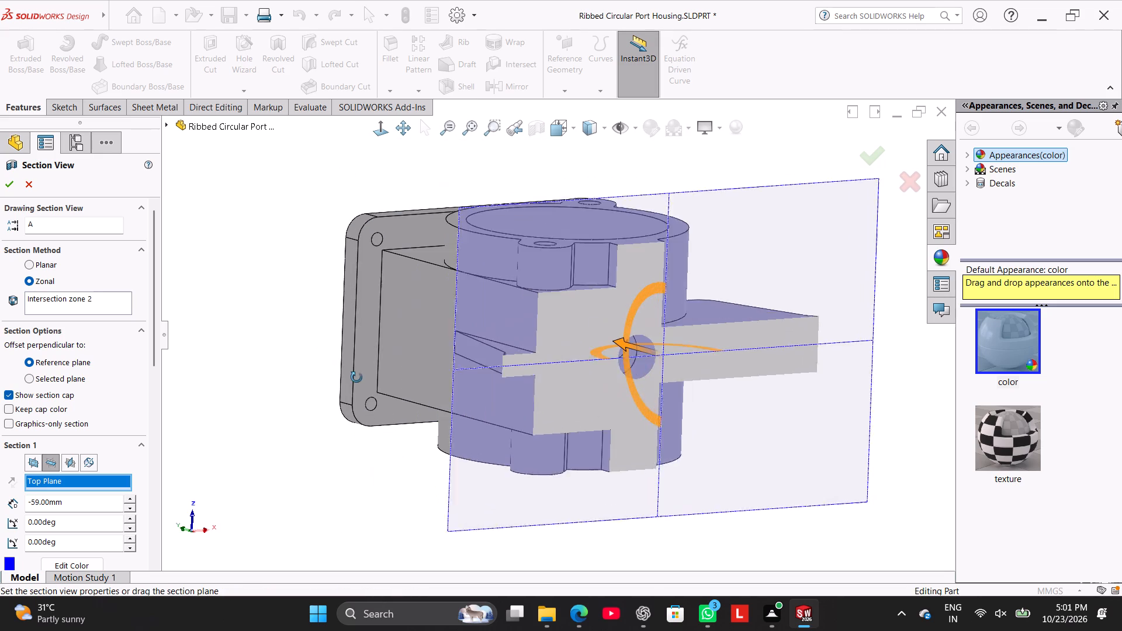
pyautogui.moveTo(356, 377); pyautogui.dragTo(360, 383, button='middle')
pyautogui.click(615, 345)
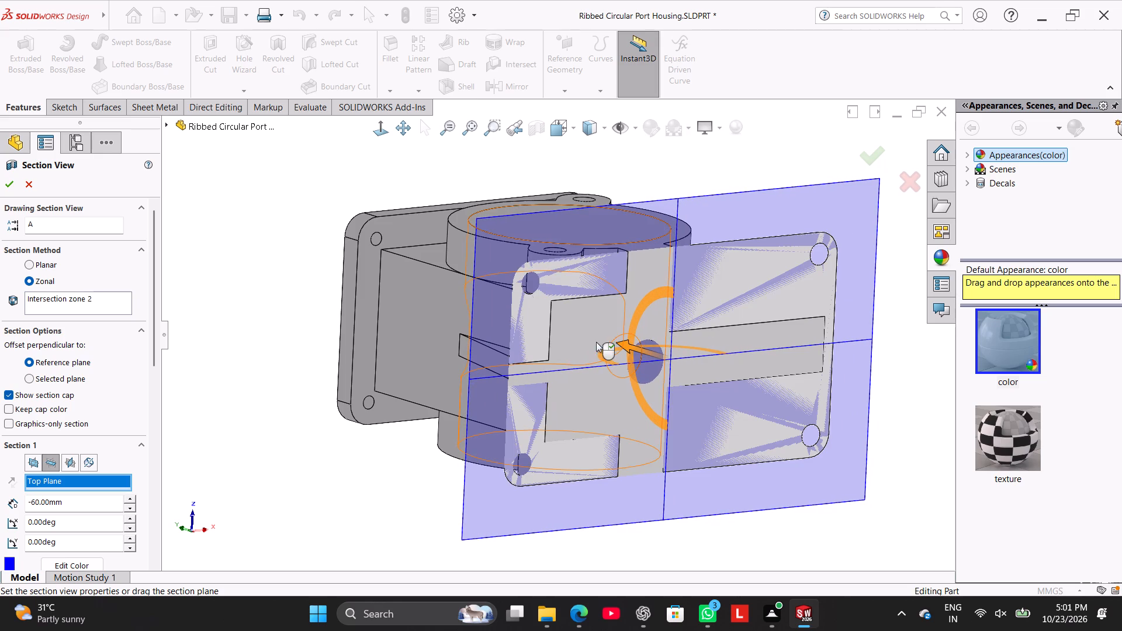
# Examine the -60 mm Top Plane section square-on and from around the housing, checking the rib and web footprints on the base plate.
pyautogui.click(373, 130)
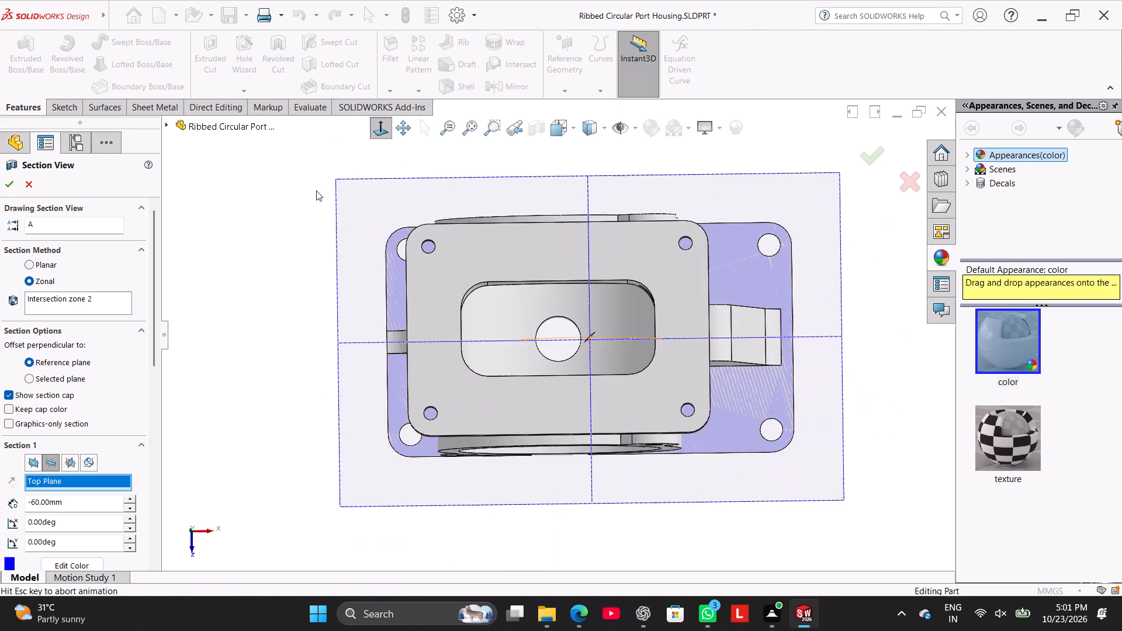
pyautogui.click(379, 131)
pyautogui.click(275, 229)
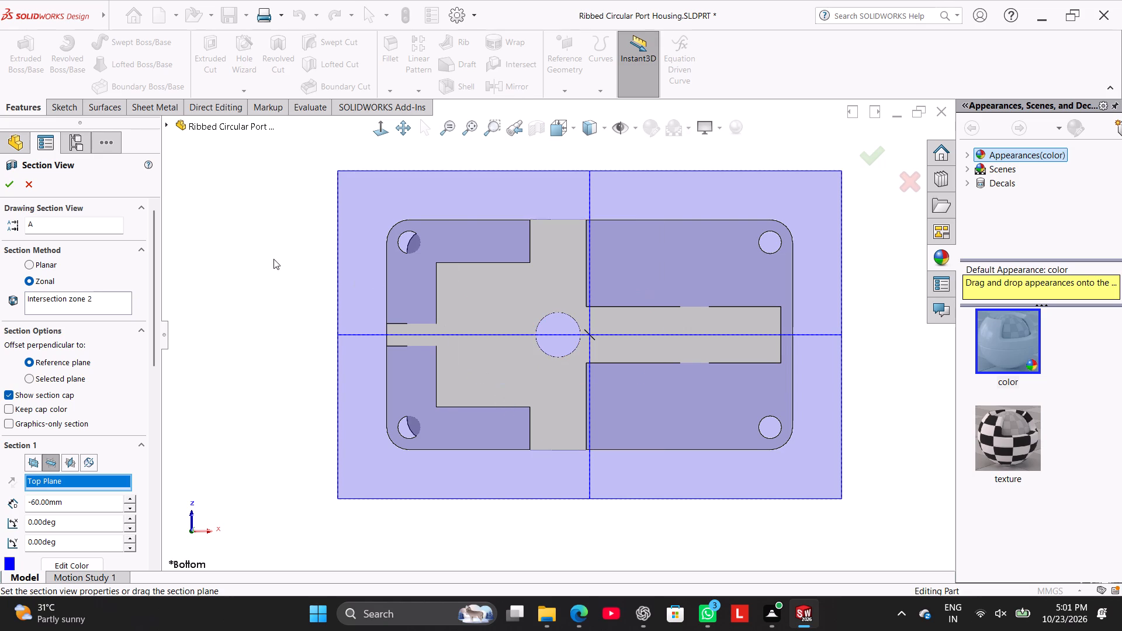
pyautogui.moveTo(273, 258); pyautogui.dragTo(380, 458, button='middle')
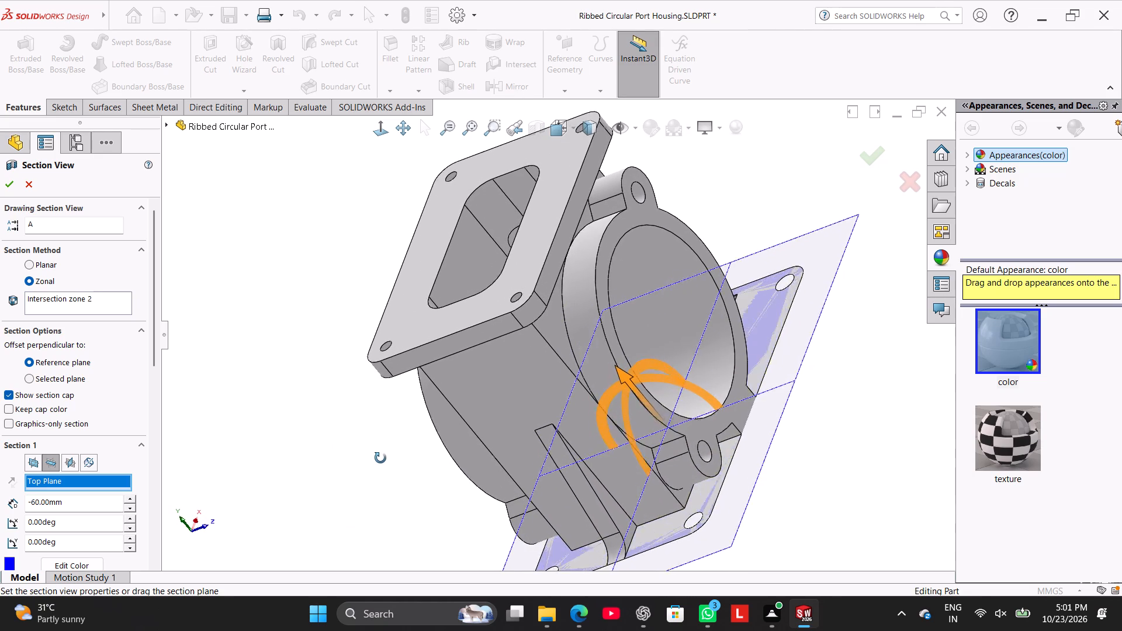
pyautogui.moveTo(380, 458); pyautogui.dragTo(397, 412, button='middle')
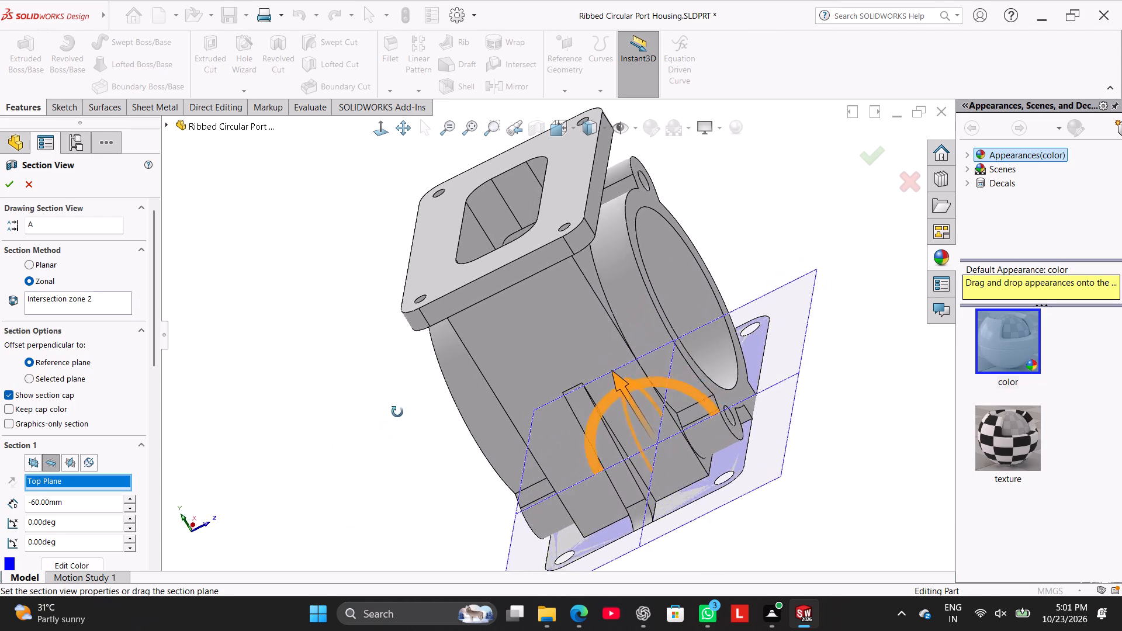
pyautogui.moveTo(397, 412); pyautogui.dragTo(503, 372, button='middle')
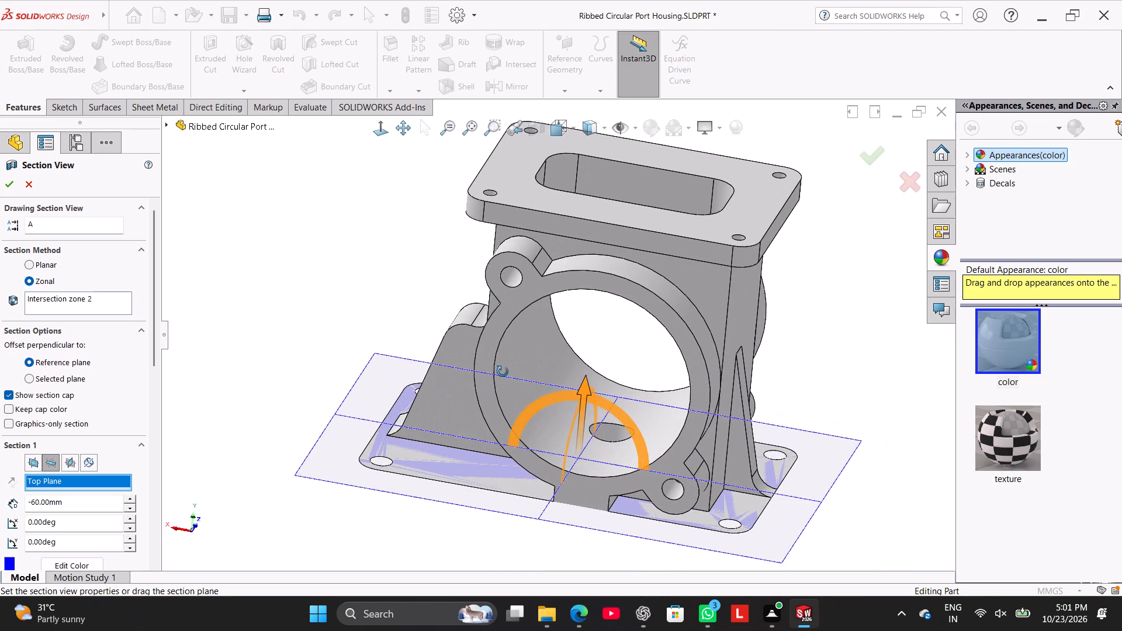
pyautogui.moveTo(503, 372); pyautogui.dragTo(367, 445, button='middle')
pyautogui.rightClick(367, 445)
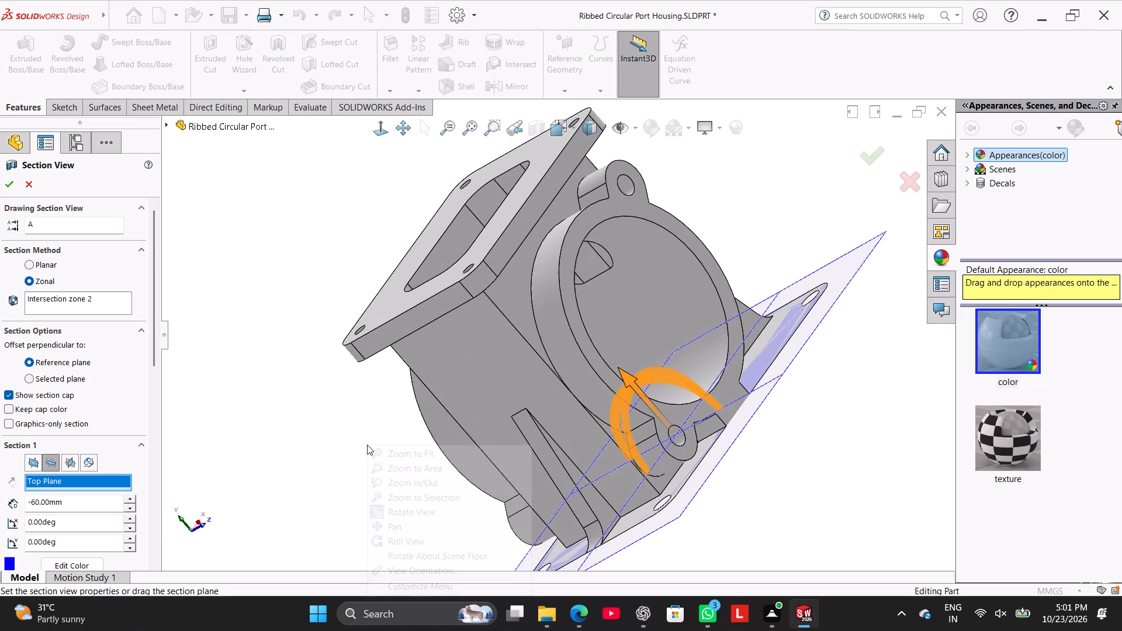
pyautogui.click(327, 396)
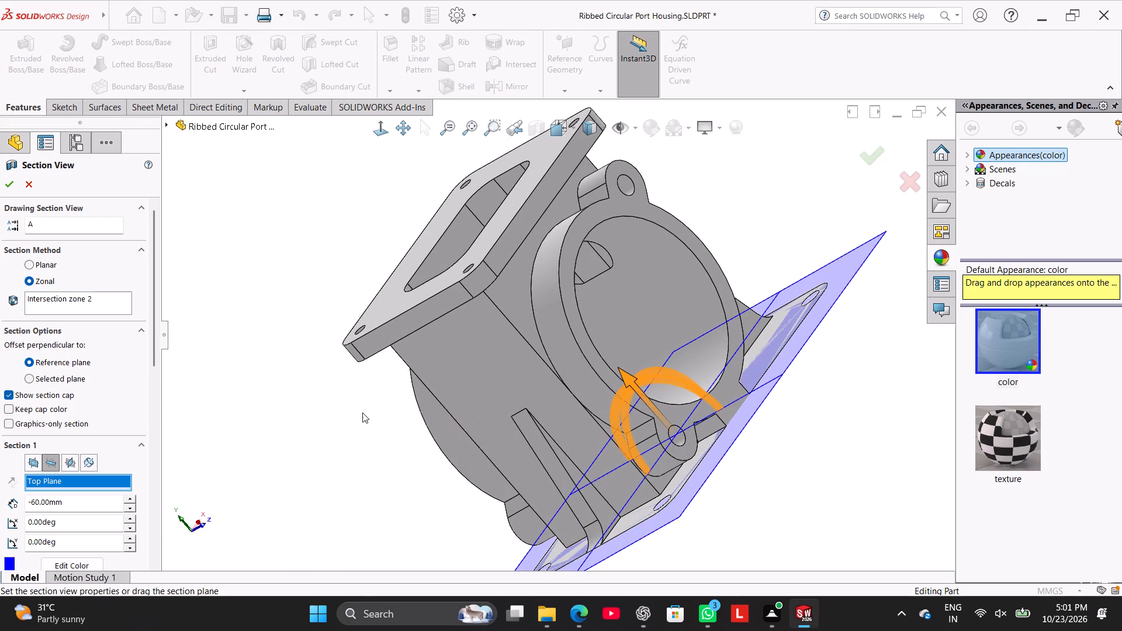
pyautogui.moveTo(362, 412); pyautogui.dragTo(276, 264, button='middle')
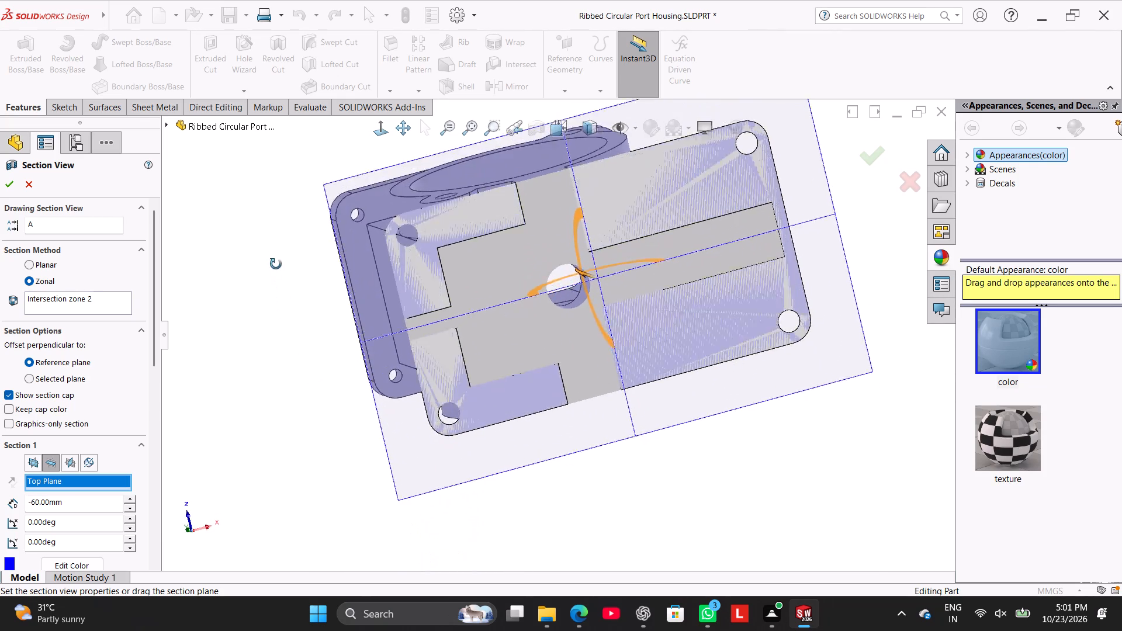
pyautogui.moveTo(276, 264); pyautogui.dragTo(251, 270, button='middle')
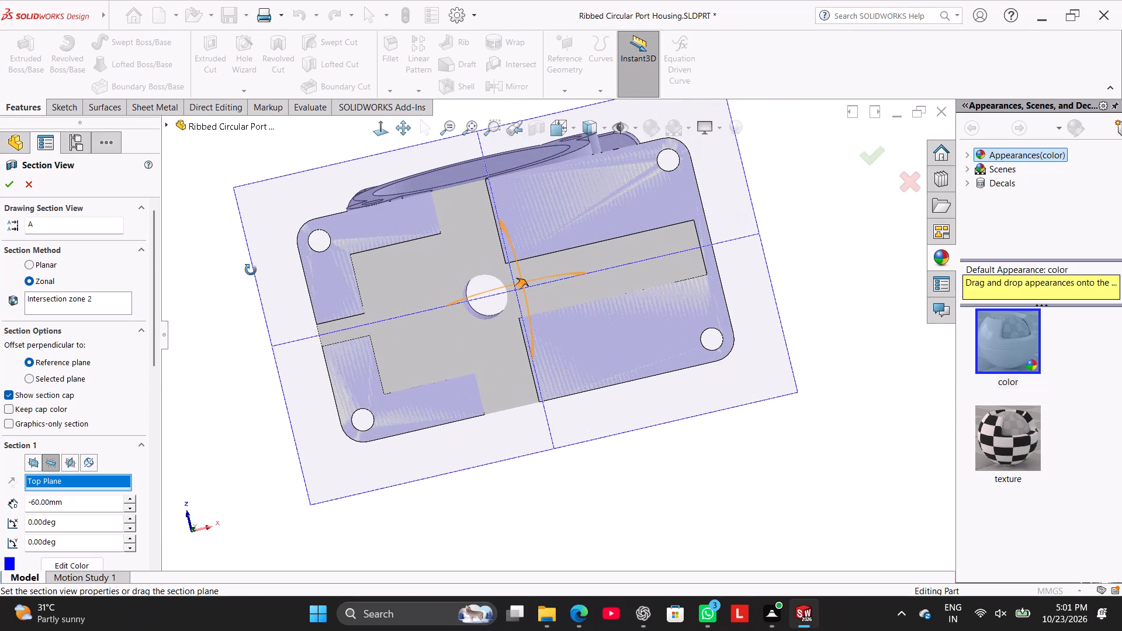
pyautogui.moveTo(251, 270); pyautogui.dragTo(316, 414, button='middle')
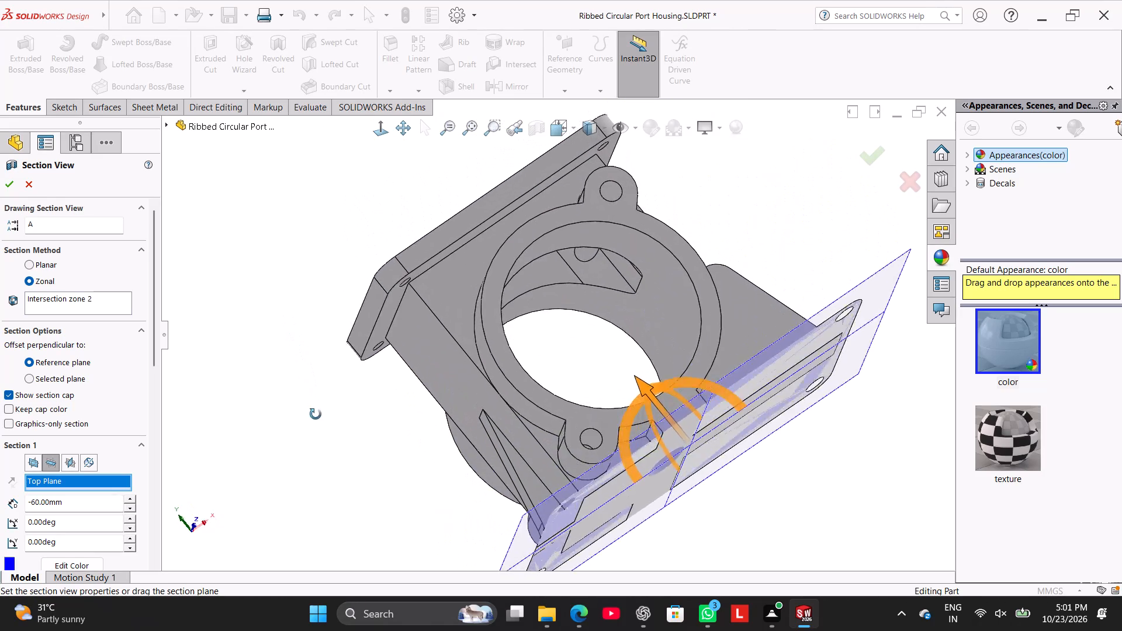
pyautogui.moveTo(316, 414); pyautogui.dragTo(344, 480, button='middle')
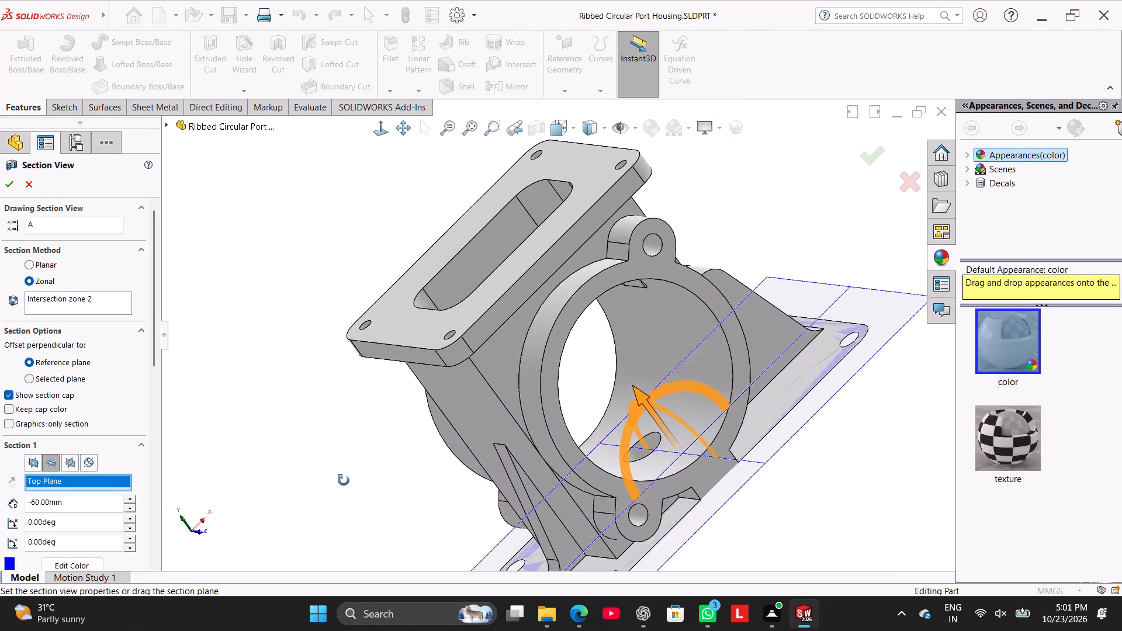
pyautogui.moveTo(344, 480); pyautogui.dragTo(334, 554, button='middle')
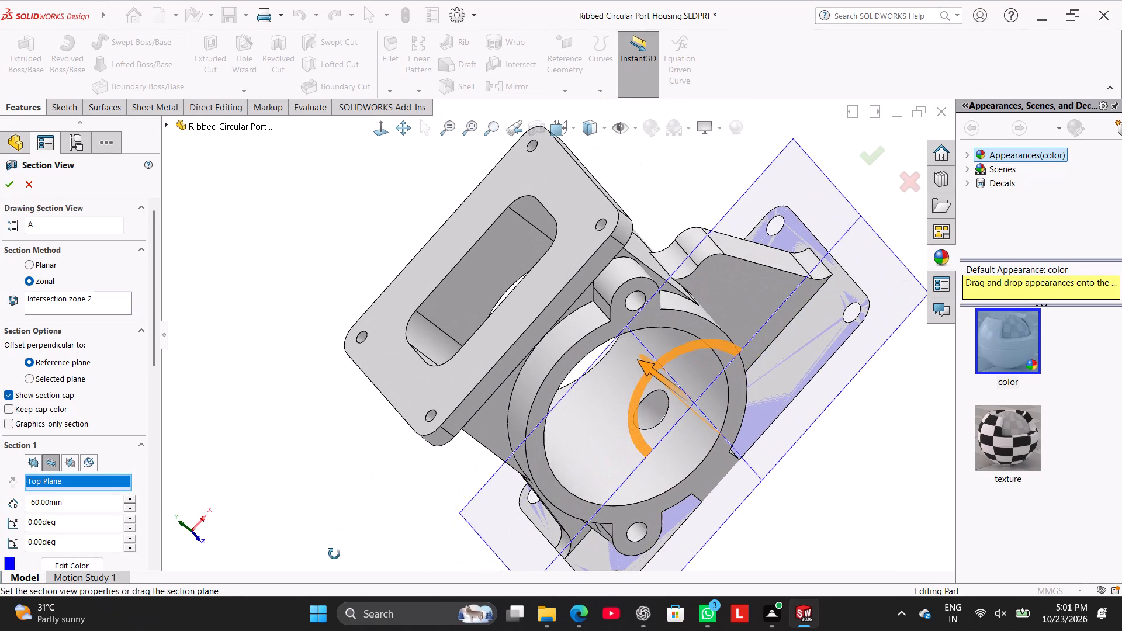
pyautogui.moveTo(334, 554); pyautogui.dragTo(336, 491, button='middle')
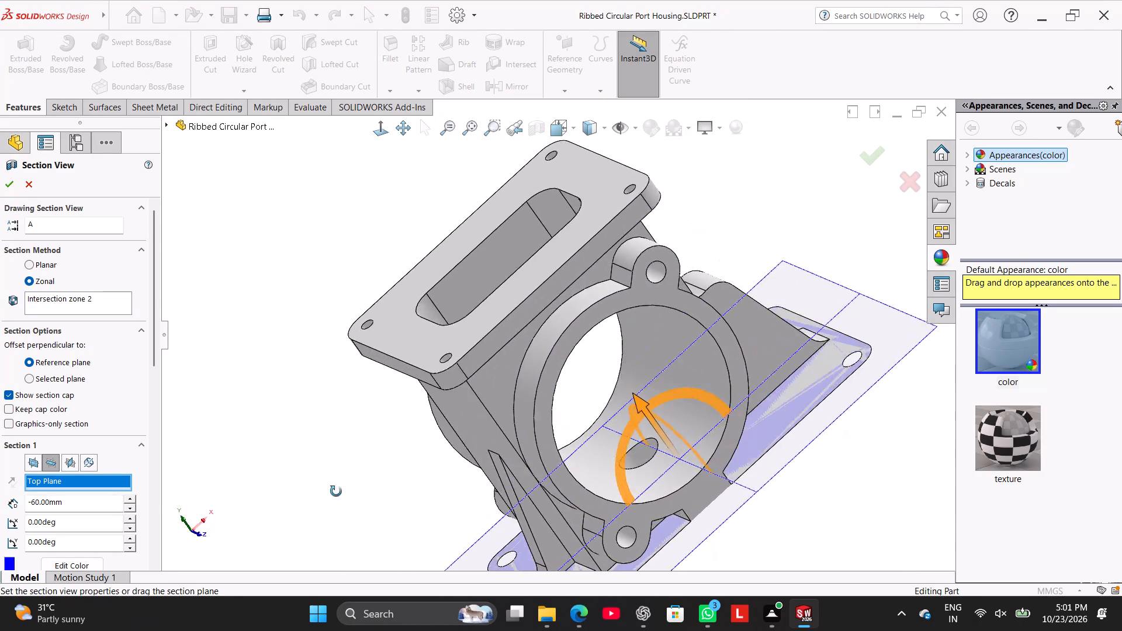
pyautogui.moveTo(336, 491); pyautogui.dragTo(271, 310, button='middle')
pyautogui.rightClick(267, 308)
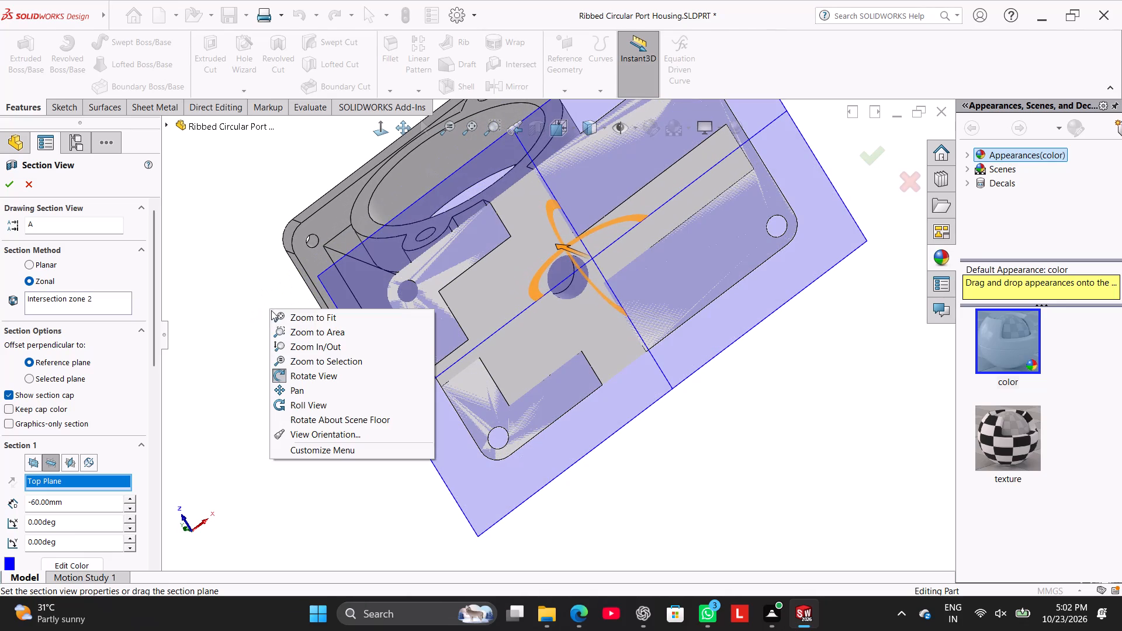
pyautogui.moveTo(271, 310); pyautogui.dragTo(275, 314, button='middle')
pyautogui.click(266, 311)
pyautogui.moveTo(271, 314); pyautogui.dragTo(289, 341, button='middle')
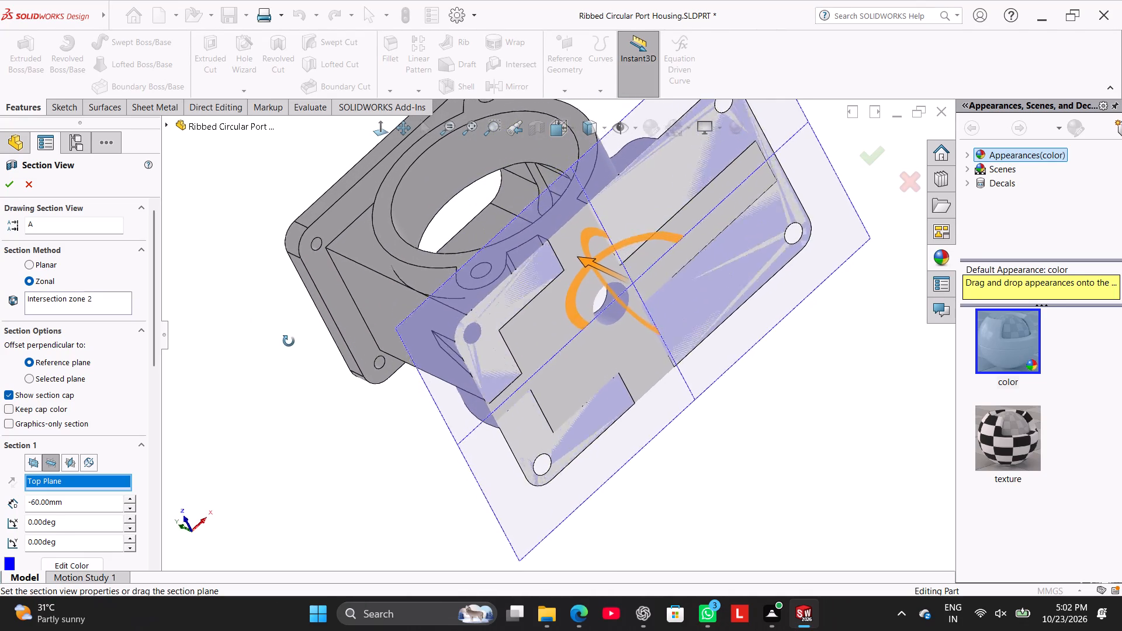
pyautogui.moveTo(289, 341); pyautogui.dragTo(297, 367, button='middle')
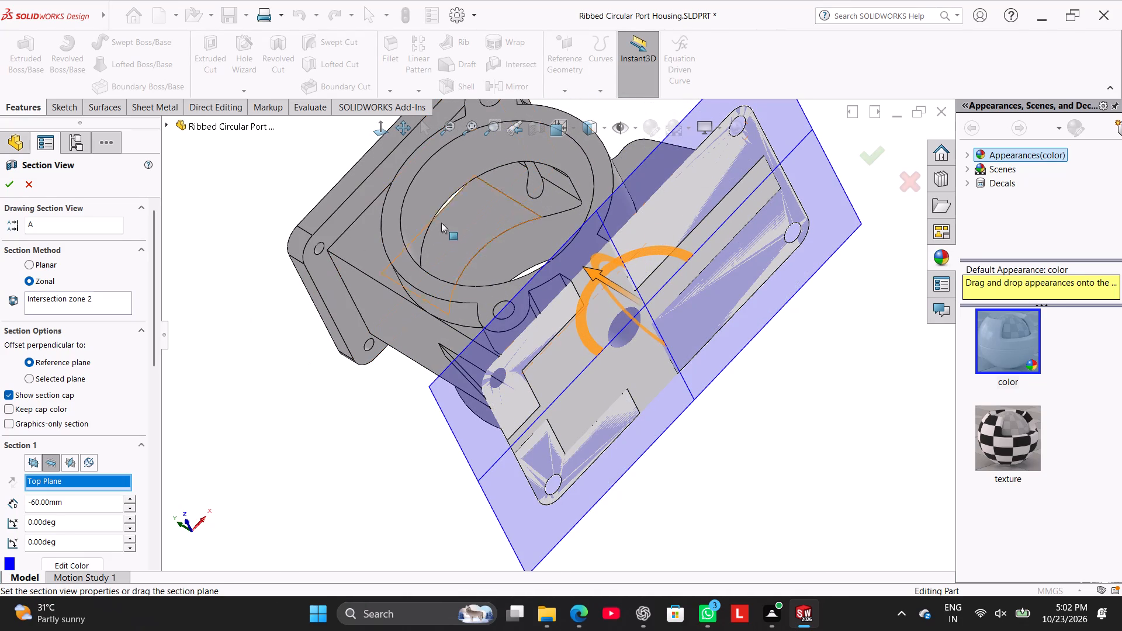
# Restart the Top Plane section and move the cutting plane up to a 66 mm offset to inspect the upper rectangular flange.
pyautogui.click(50, 461)
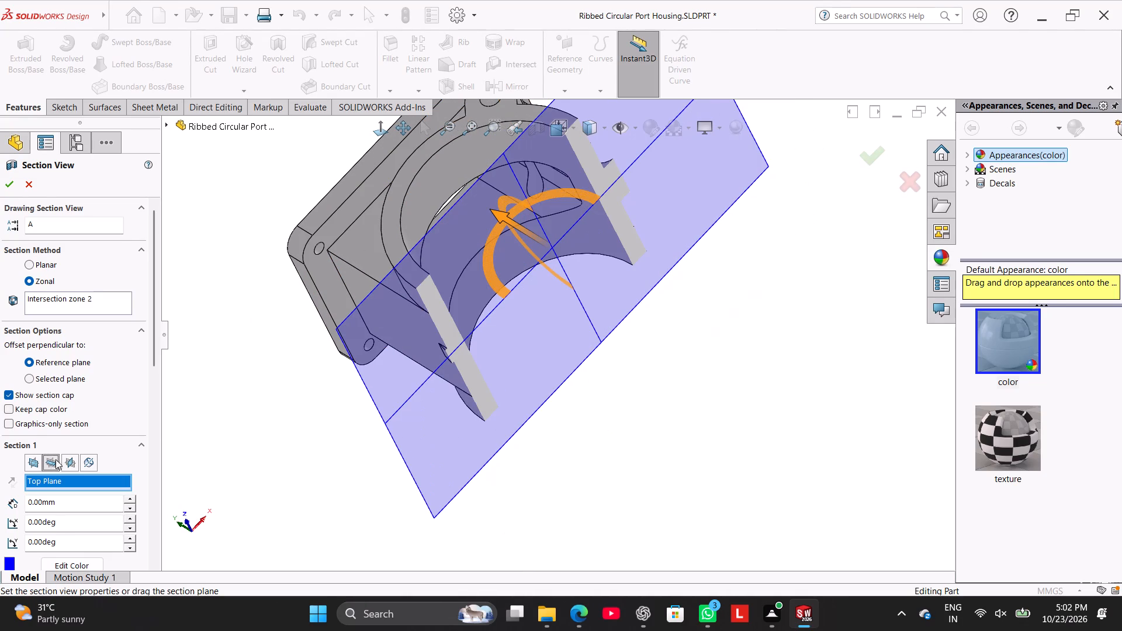
pyautogui.moveTo(500, 213); pyautogui.dragTo(395, 176)
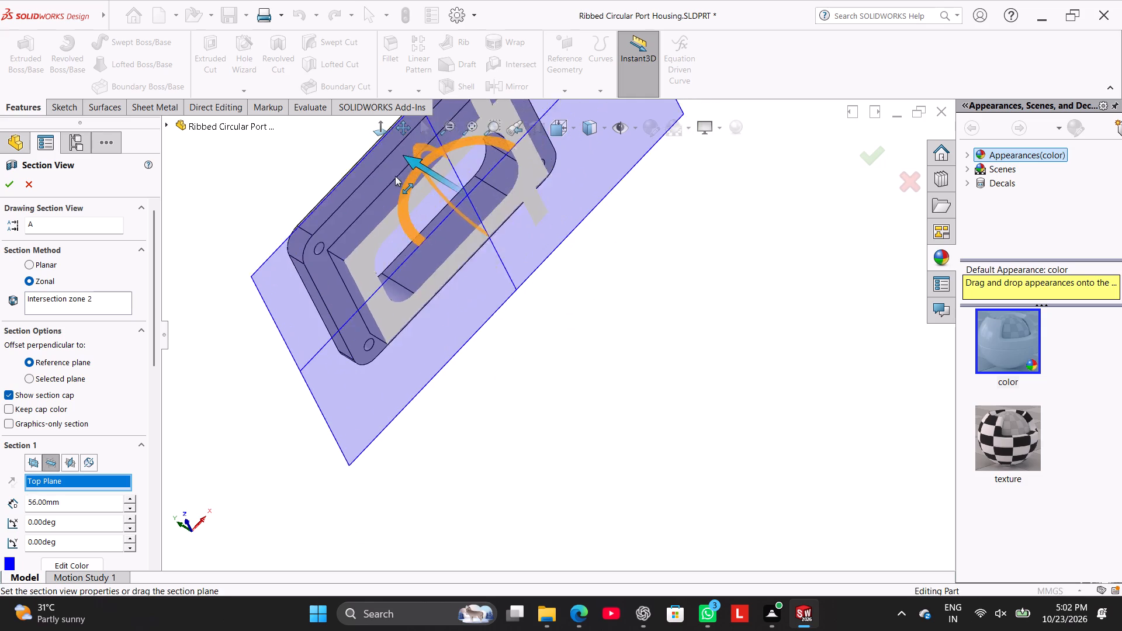
pyautogui.moveTo(395, 176); pyautogui.dragTo(386, 178)
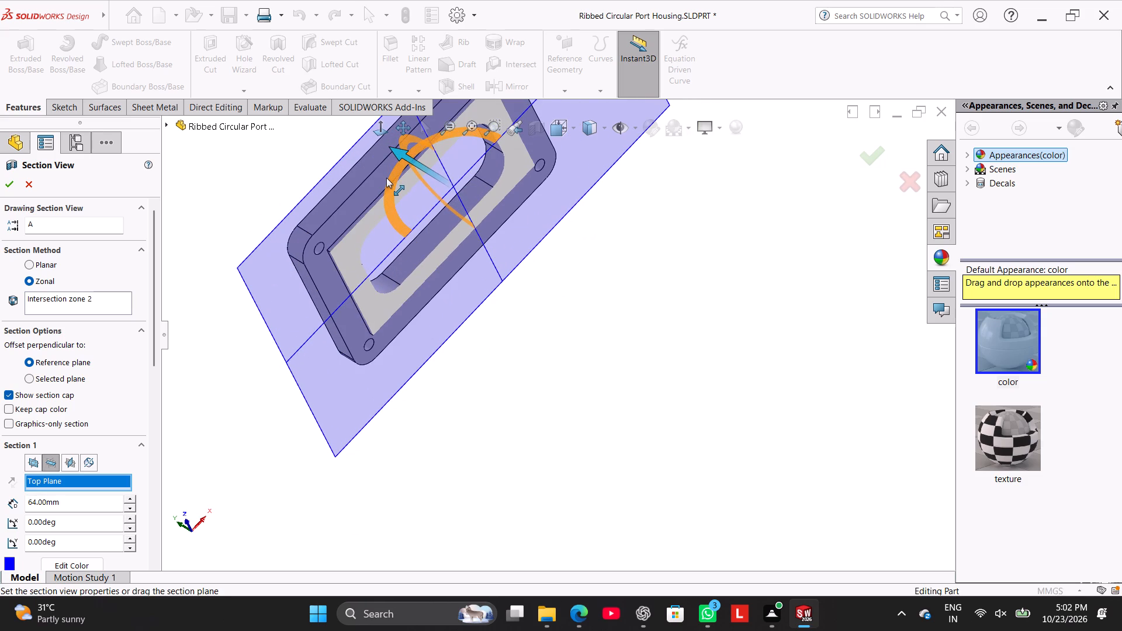
pyautogui.moveTo(386, 178); pyautogui.dragTo(382, 172)
pyautogui.moveTo(292, 182); pyautogui.dragTo(349, 223, button='middle')
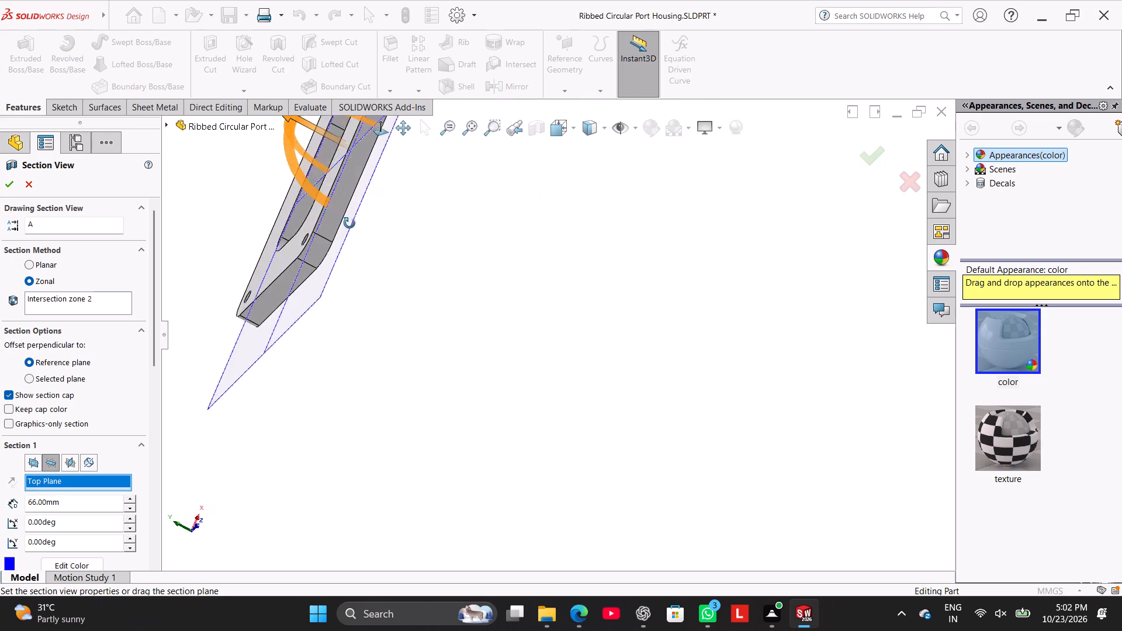
pyautogui.moveTo(349, 223); pyautogui.dragTo(349, 226, button='middle')
pyautogui.scroll(2, 314, 206)
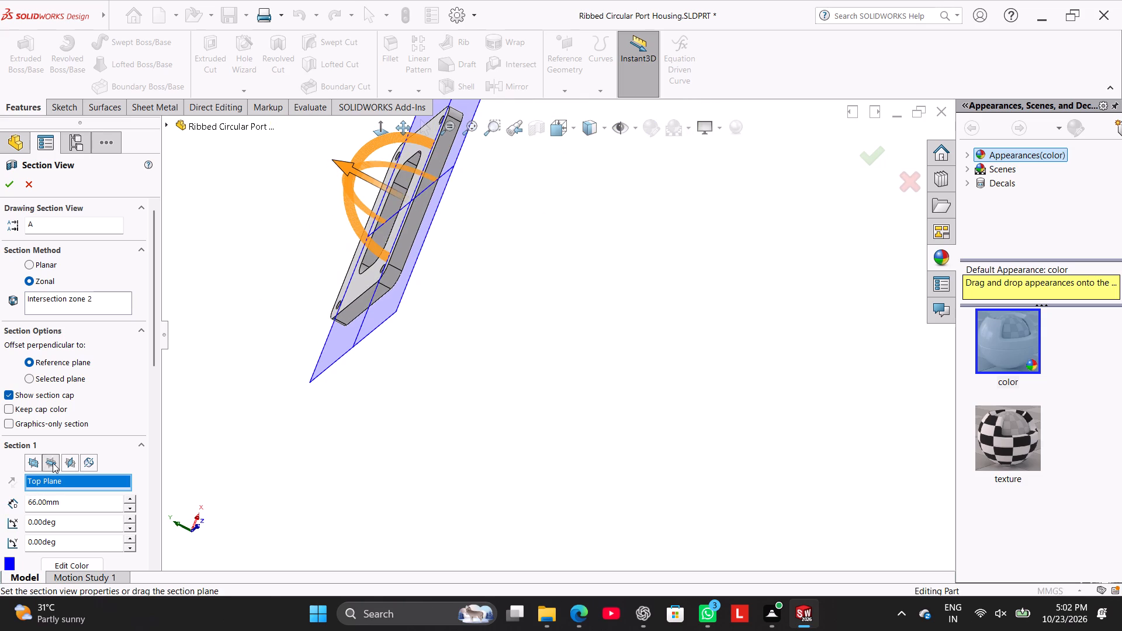
# Section the housing through the opposite zone on the Top Plane, offset to -54 mm, and inspect the cut just above the base plate.
pyautogui.click(53, 463)
pyautogui.moveTo(430, 215); pyautogui.dragTo(454, 228)
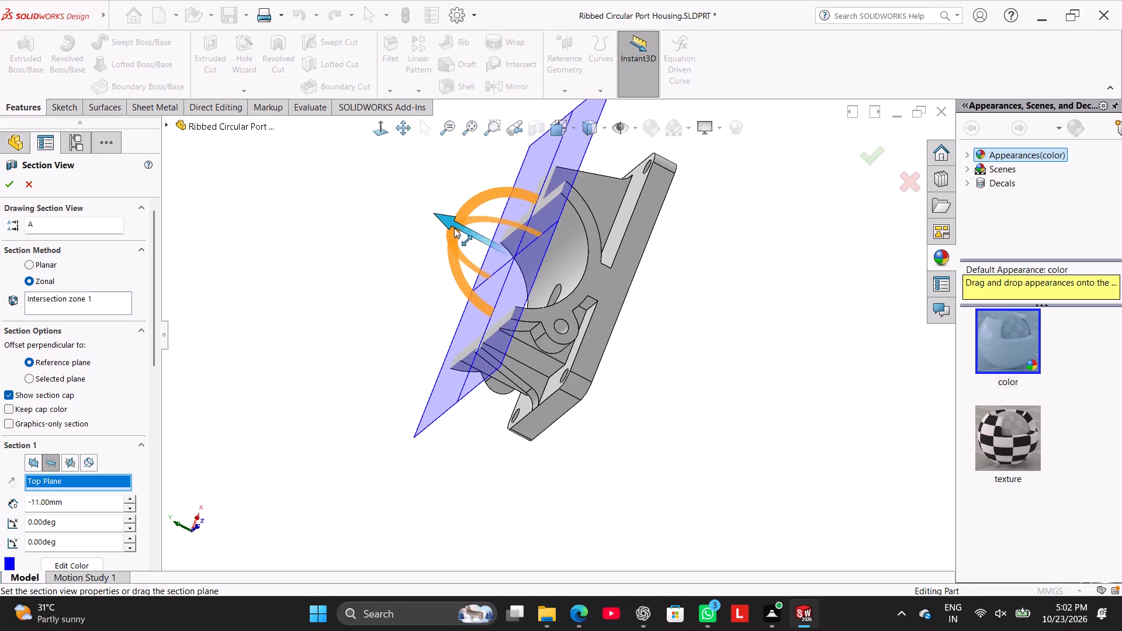
pyautogui.moveTo(454, 228); pyautogui.dragTo(503, 267)
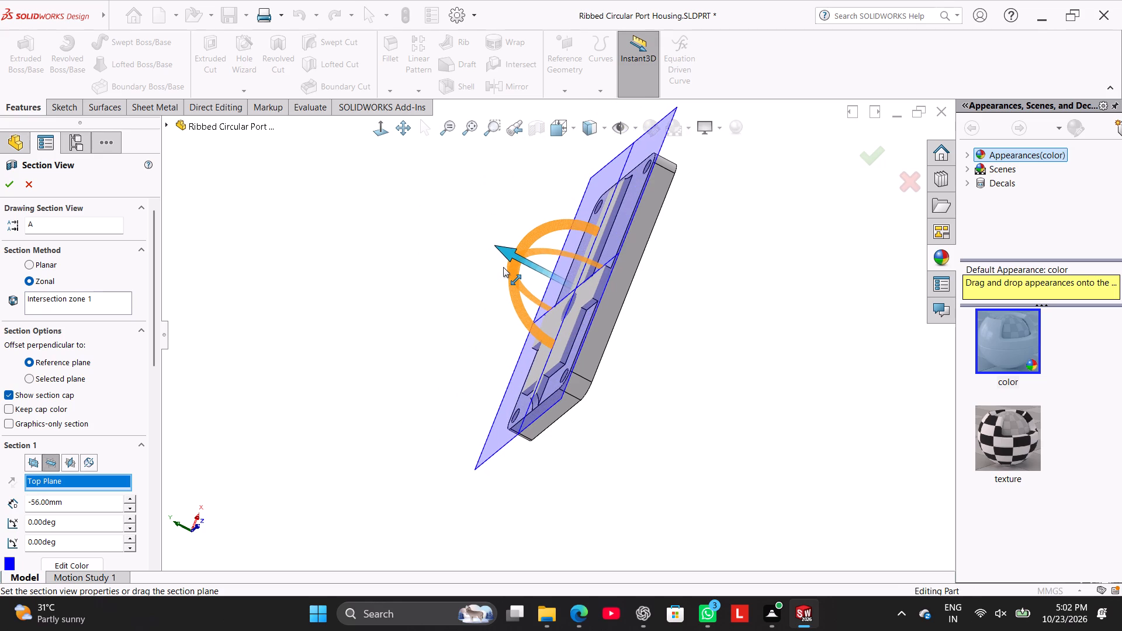
pyautogui.moveTo(503, 267); pyautogui.dragTo(510, 271)
pyautogui.moveTo(511, 271); pyautogui.dragTo(500, 266, button='right')
pyautogui.moveTo(510, 271); pyautogui.dragTo(500, 264)
pyautogui.moveTo(512, 257); pyautogui.dragTo(501, 256)
pyautogui.moveTo(501, 256); pyautogui.dragTo(500, 255)
pyautogui.click(383, 133)
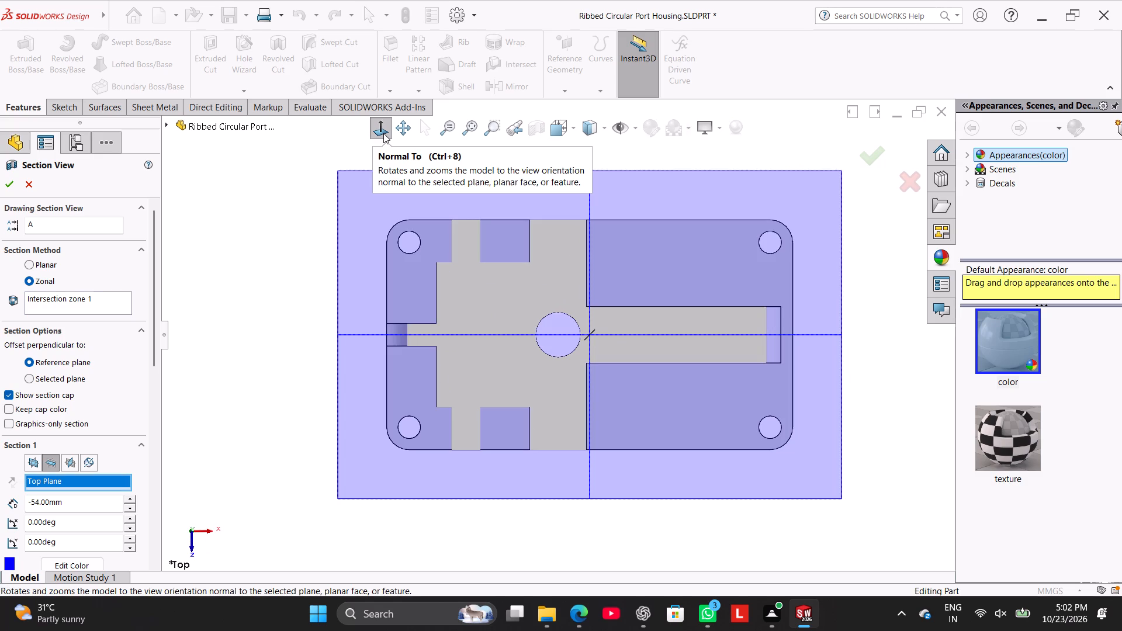
pyautogui.click(247, 290)
pyautogui.moveTo(306, 258); pyautogui.dragTo(351, 286, button='middle')
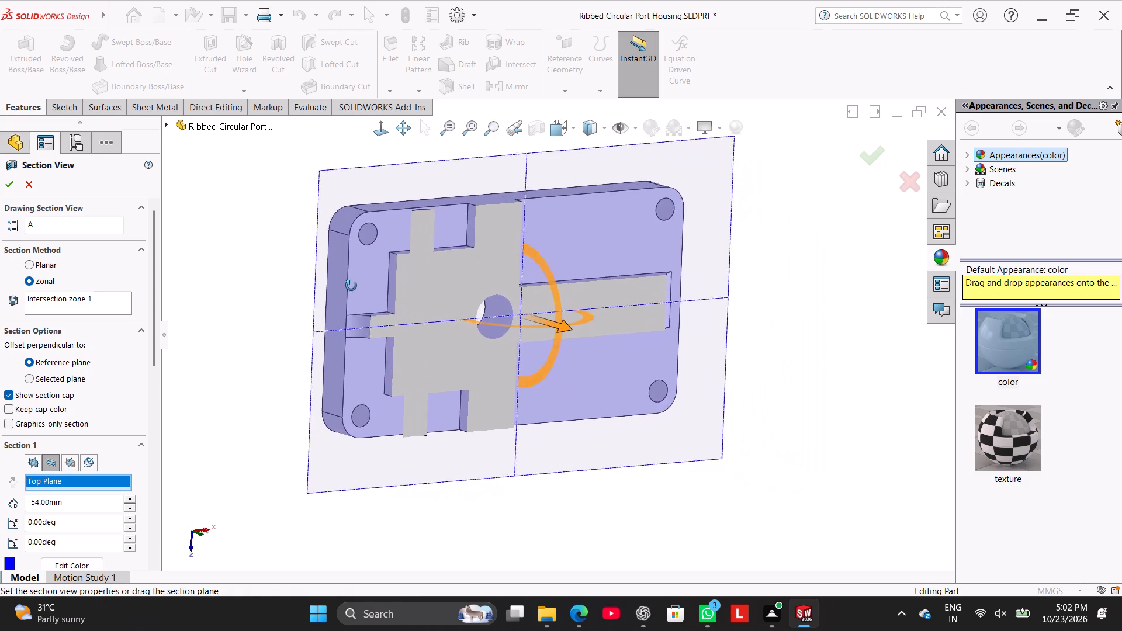
pyautogui.moveTo(351, 286); pyautogui.dragTo(355, 291, button='middle')
# Sweep the cutting plane through the base plate region to a -59 mm offset, inspect the rib and web footprints, and discard the section view.
pyautogui.moveTo(557, 325); pyautogui.dragTo(570, 331)
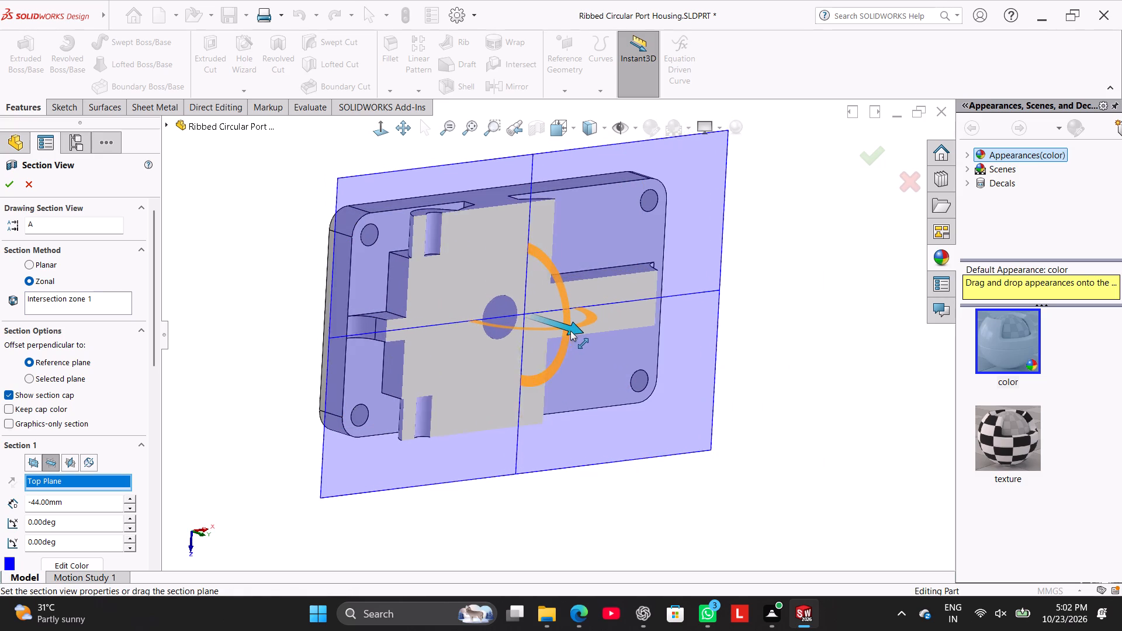
pyautogui.moveTo(570, 331); pyautogui.dragTo(545, 317)
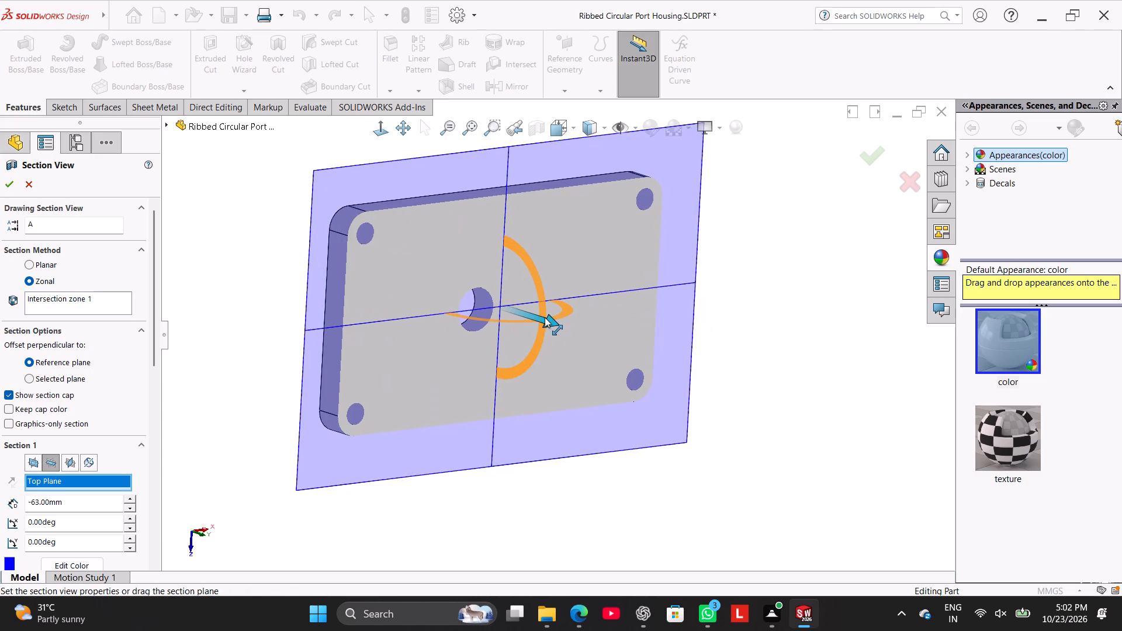
pyautogui.moveTo(545, 317); pyautogui.dragTo(552, 321)
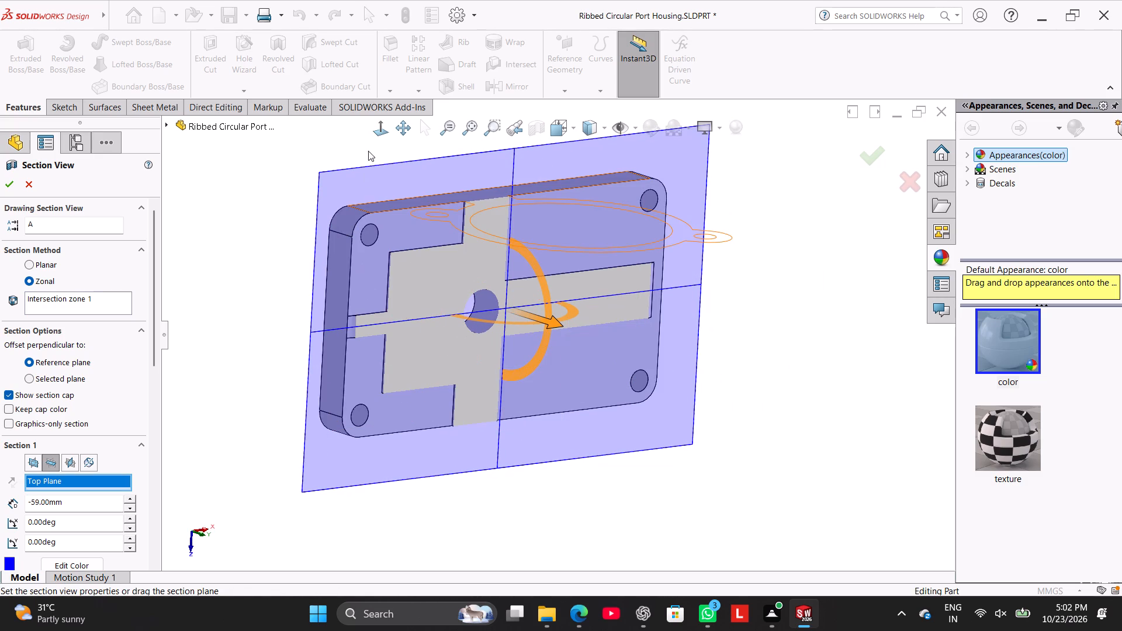
pyautogui.click(378, 138)
pyautogui.click(280, 219)
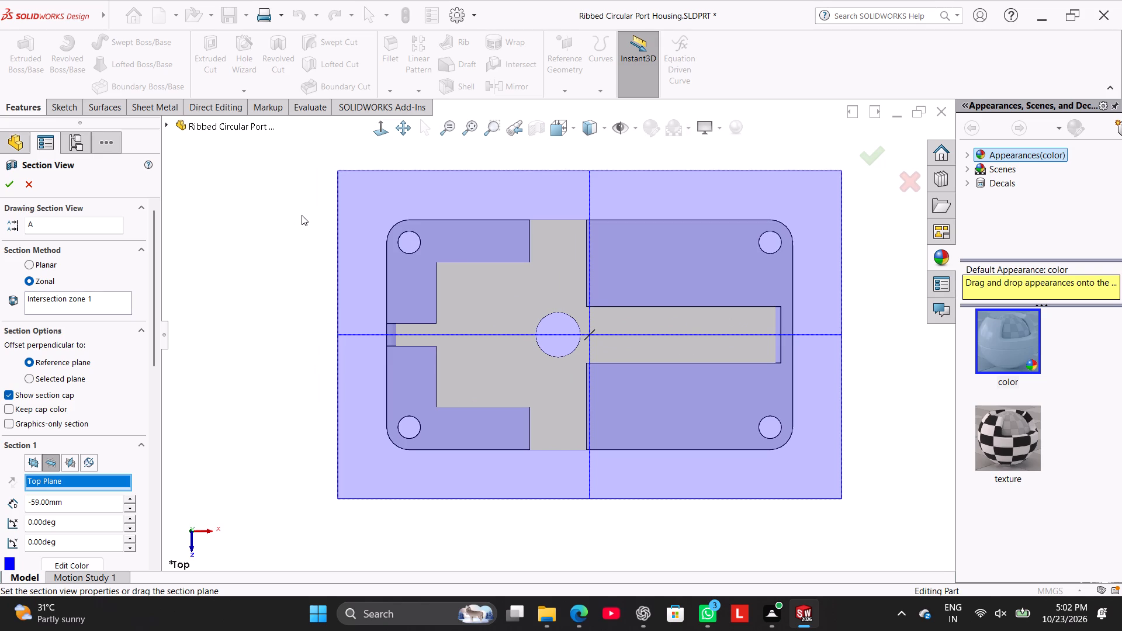
pyautogui.moveTo(275, 366); pyautogui.dragTo(330, 262, button='middle')
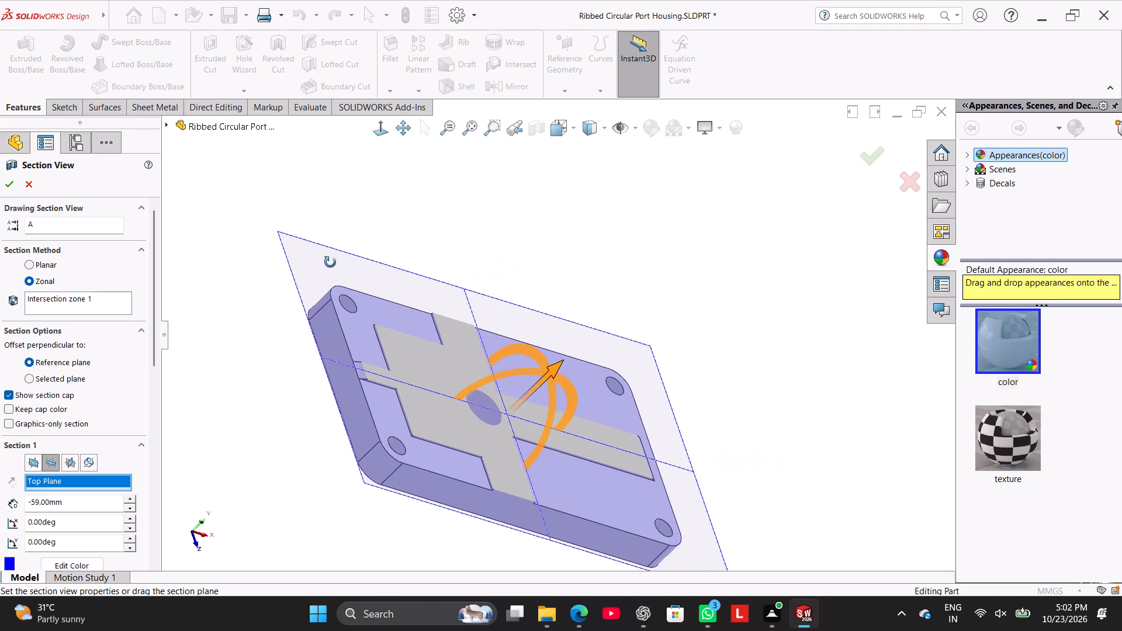
pyautogui.moveTo(330, 262); pyautogui.dragTo(342, 385, button='middle')
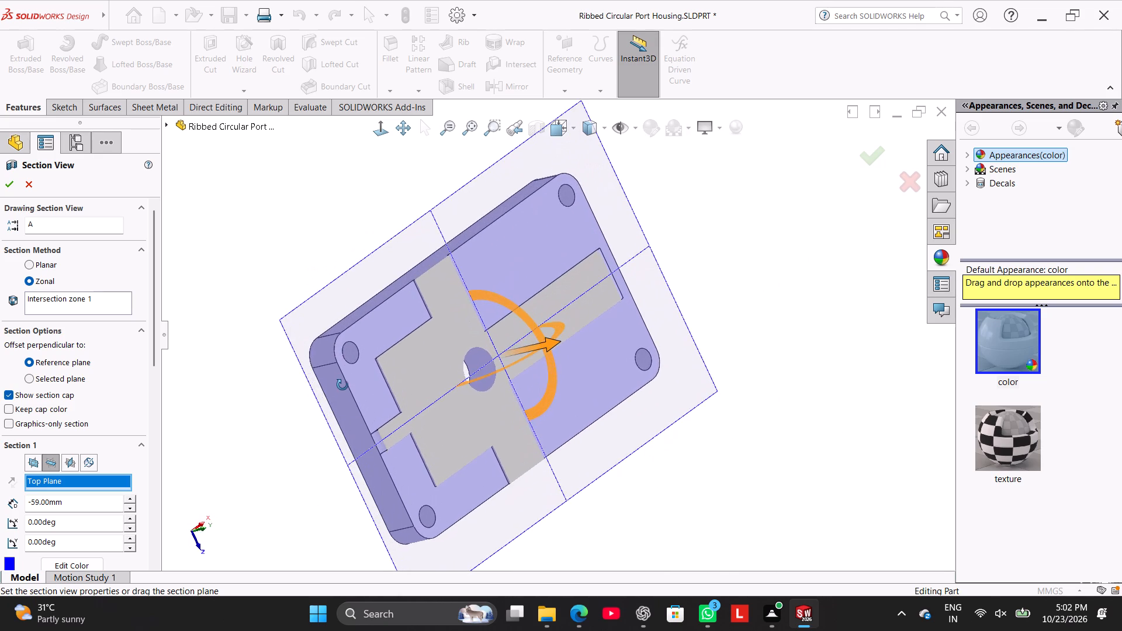
pyautogui.moveTo(342, 385); pyautogui.dragTo(325, 344, button='middle')
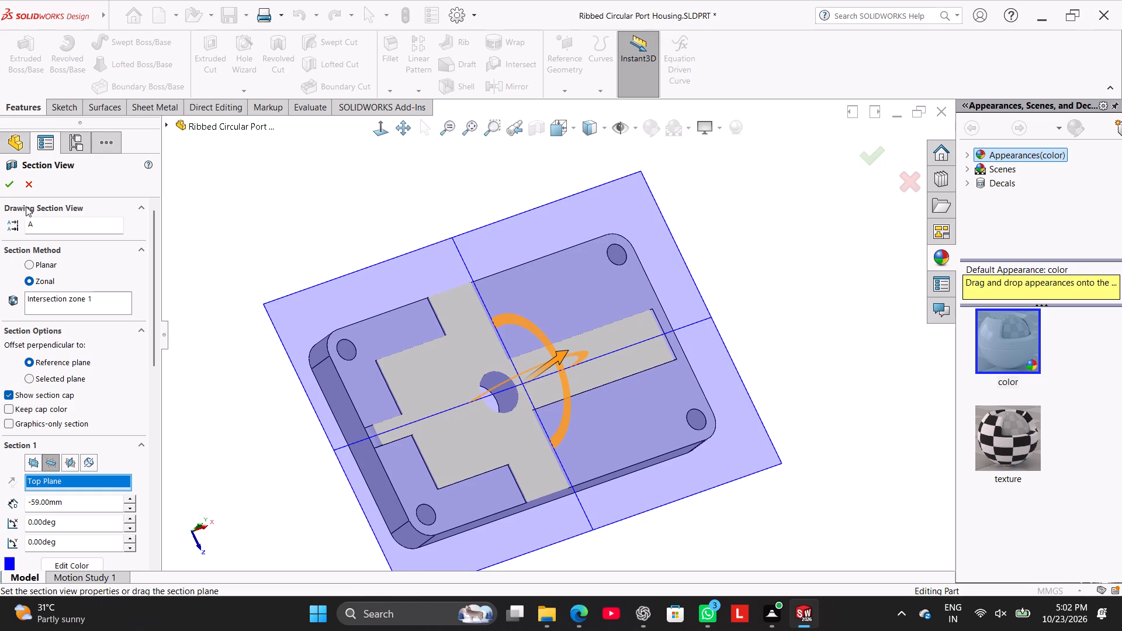
pyautogui.click(25, 186)
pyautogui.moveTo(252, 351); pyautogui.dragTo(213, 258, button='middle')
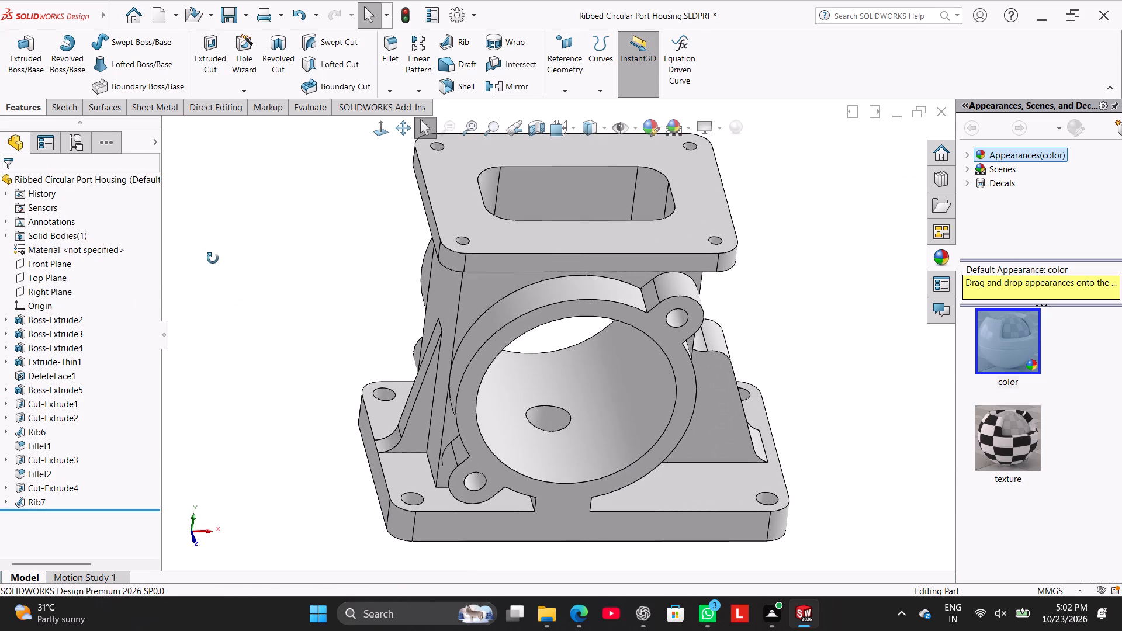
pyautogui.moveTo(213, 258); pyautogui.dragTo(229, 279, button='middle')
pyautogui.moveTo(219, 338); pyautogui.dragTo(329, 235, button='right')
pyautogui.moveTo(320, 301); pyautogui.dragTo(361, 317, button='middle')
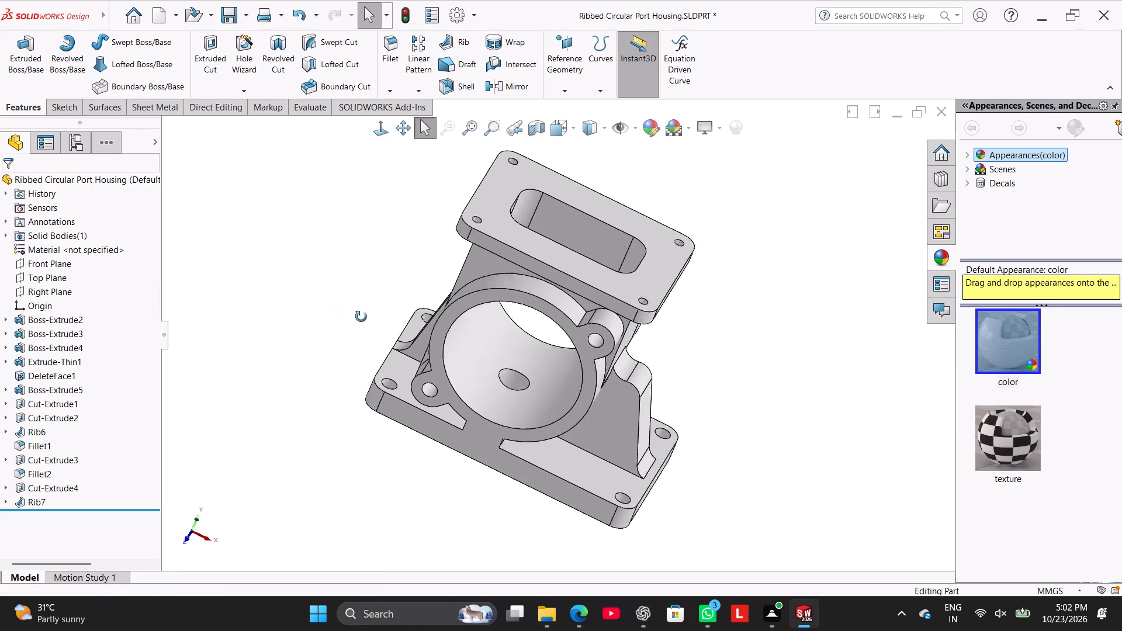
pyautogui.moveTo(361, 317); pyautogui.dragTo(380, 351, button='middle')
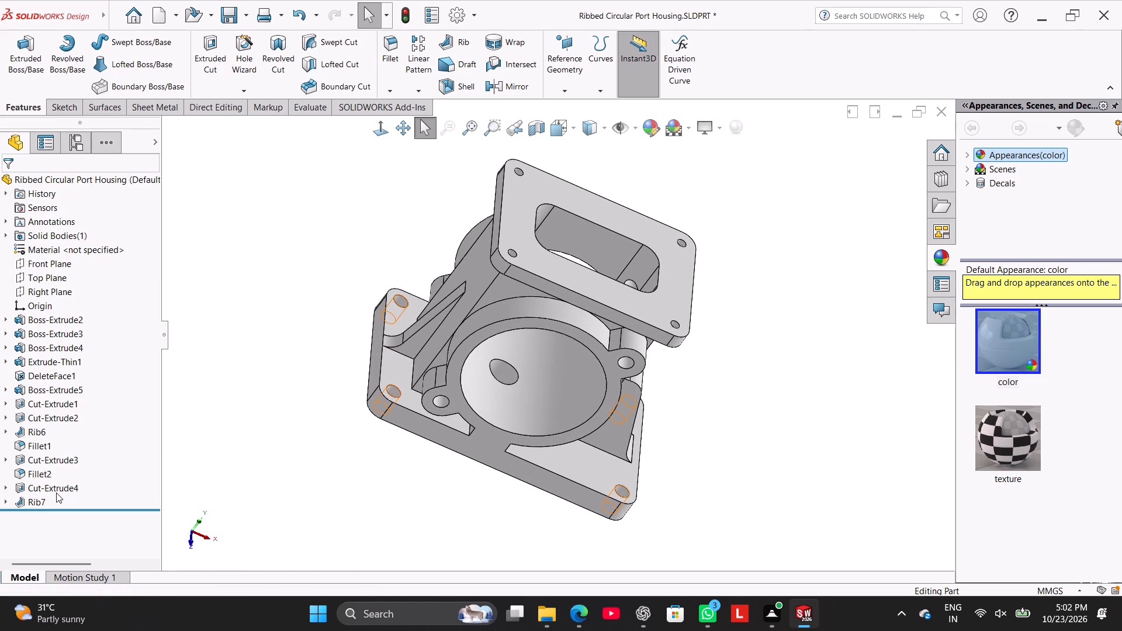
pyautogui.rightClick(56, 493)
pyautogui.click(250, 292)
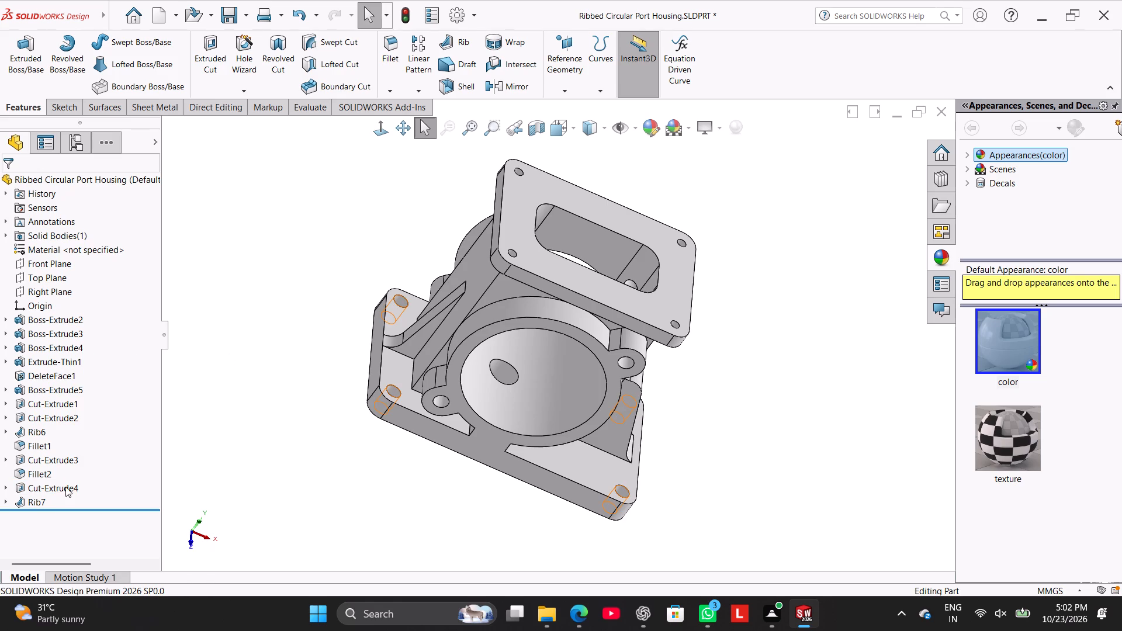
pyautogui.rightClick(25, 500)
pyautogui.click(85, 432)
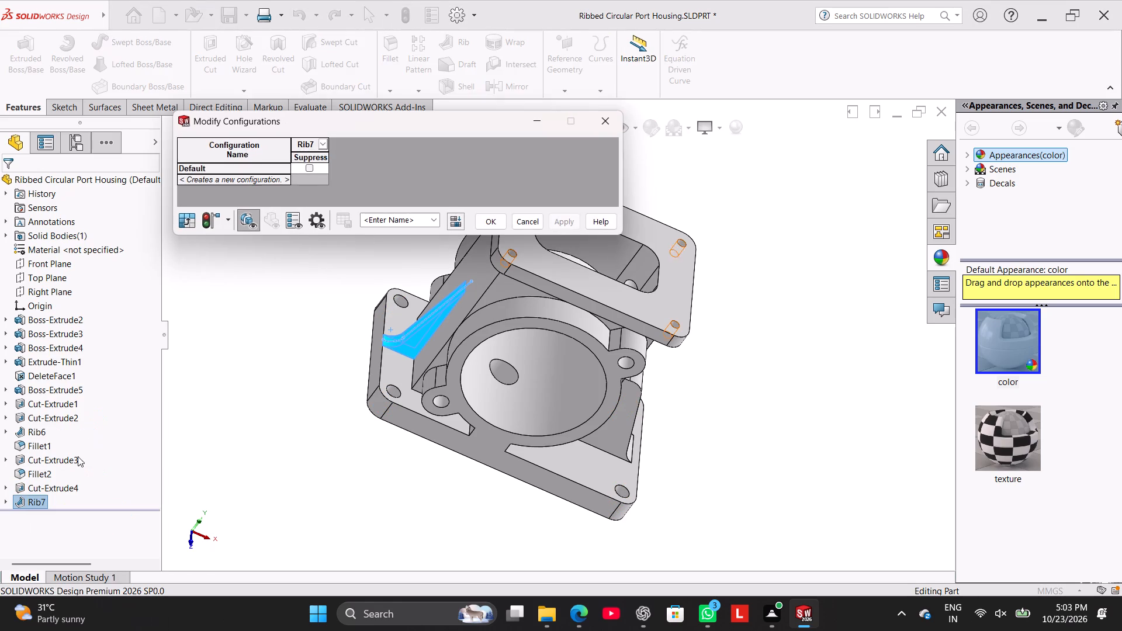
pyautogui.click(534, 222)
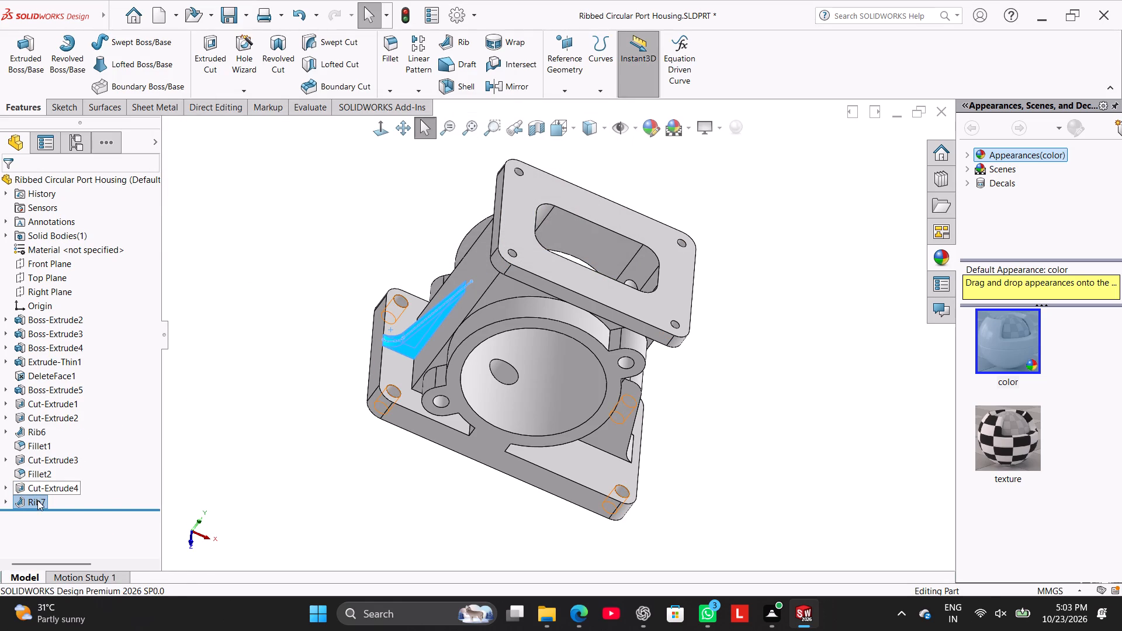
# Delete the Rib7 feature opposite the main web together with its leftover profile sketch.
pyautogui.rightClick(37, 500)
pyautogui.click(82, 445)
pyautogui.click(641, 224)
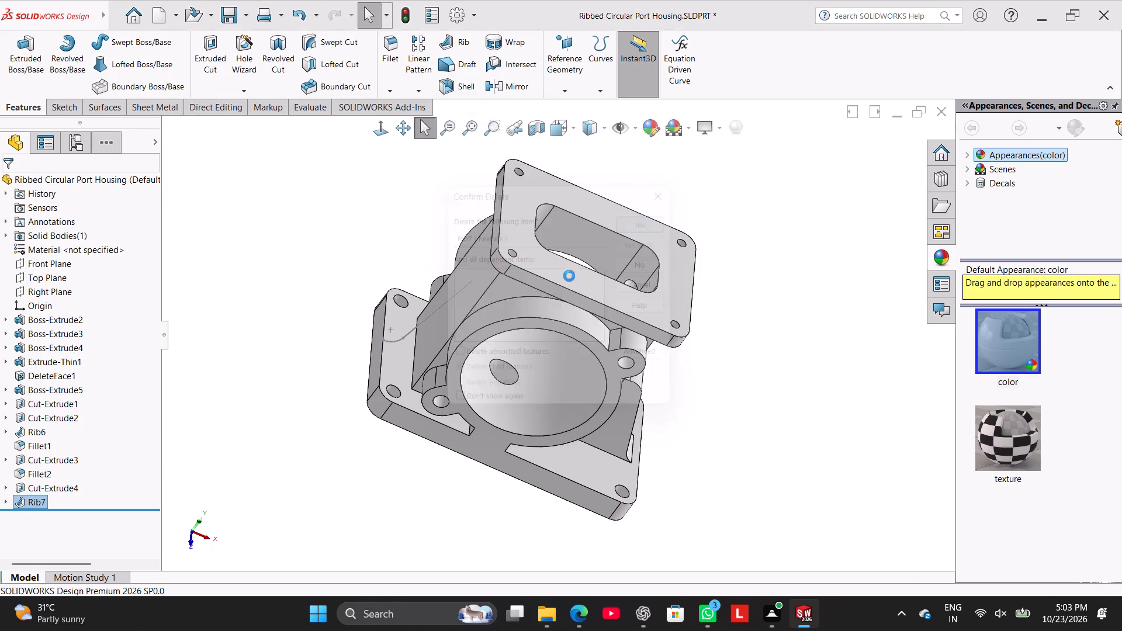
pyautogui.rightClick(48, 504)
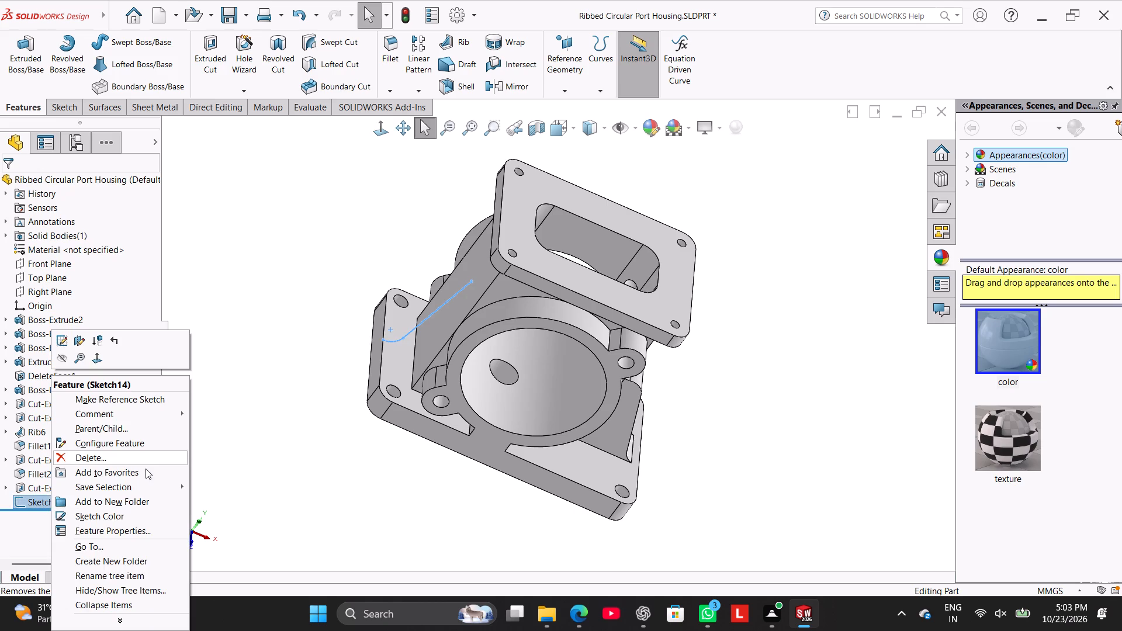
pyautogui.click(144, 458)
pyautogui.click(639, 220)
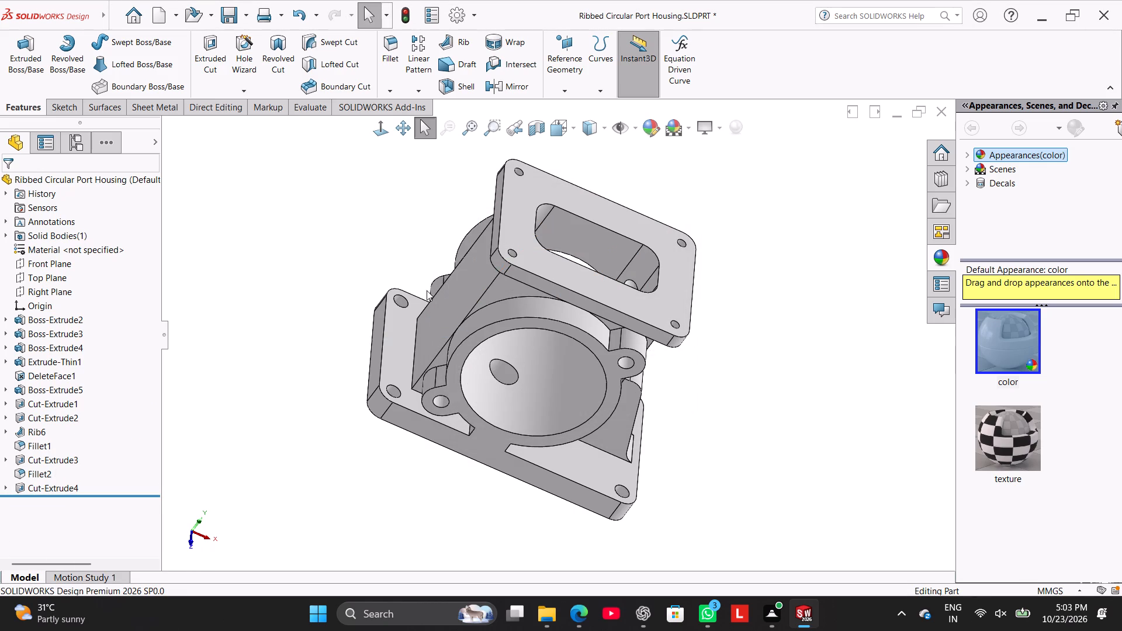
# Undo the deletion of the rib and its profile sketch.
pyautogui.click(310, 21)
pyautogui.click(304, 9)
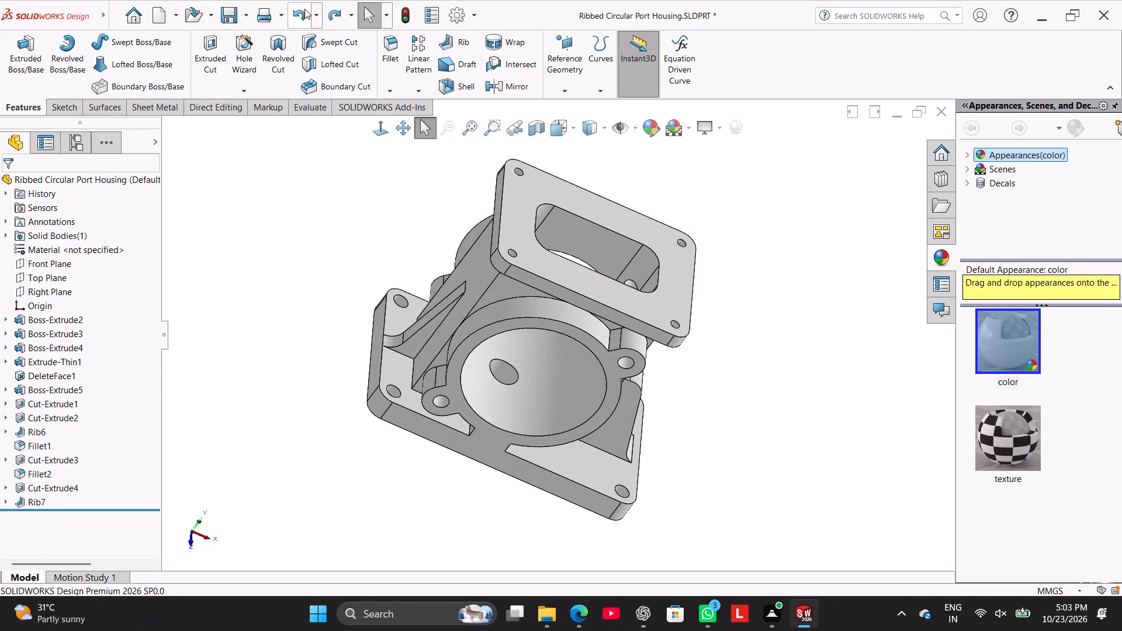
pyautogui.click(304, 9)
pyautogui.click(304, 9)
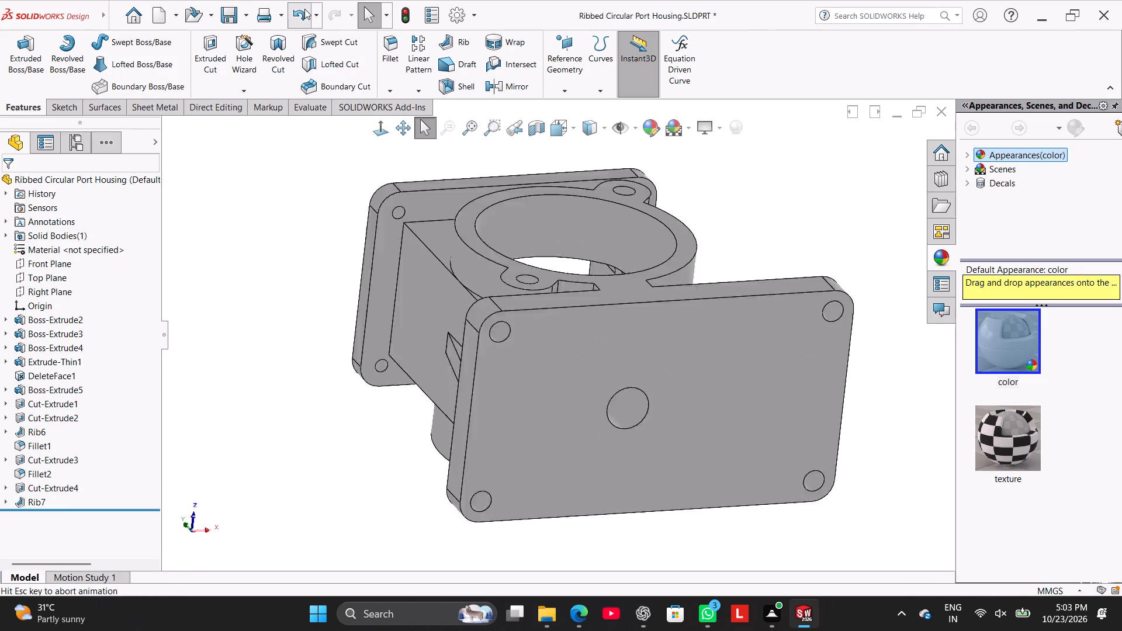
# Undo back through the rib feature and its entire profile sketch until Fillet3 at the foot of the thin side wall is restored.
pyautogui.click(304, 9)
pyautogui.click(304, 9)
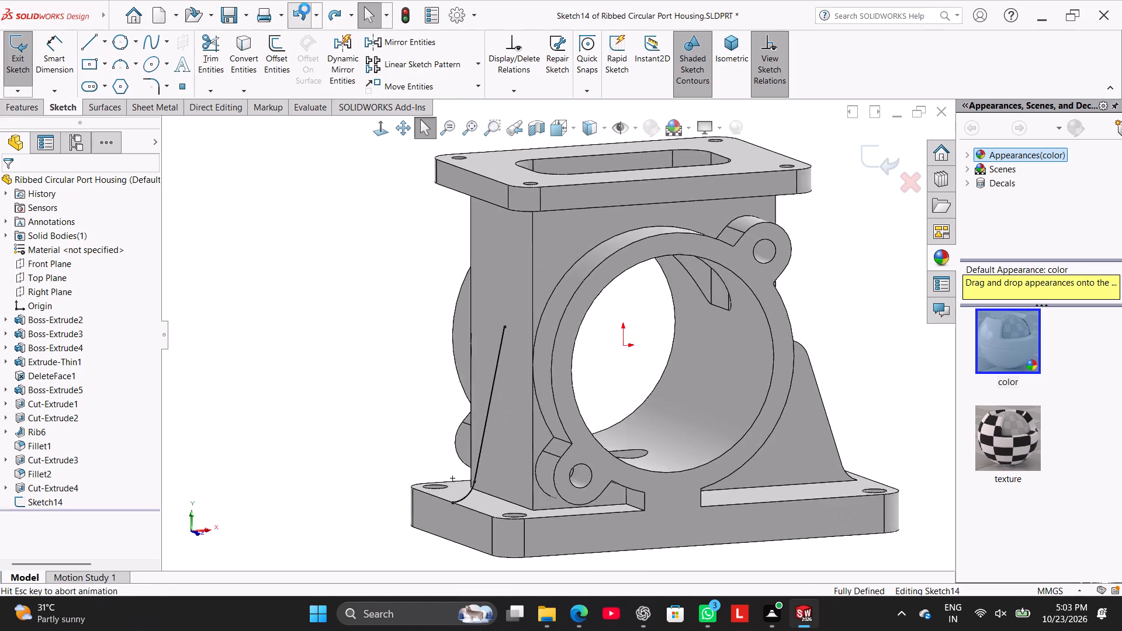
pyautogui.click(304, 9)
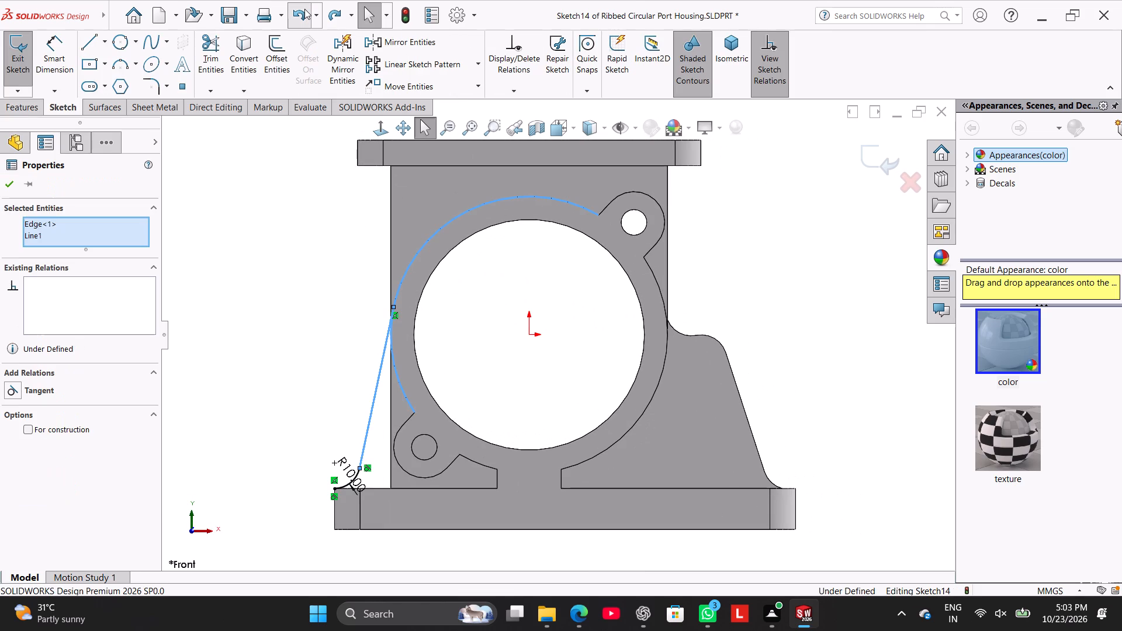
pyautogui.click(304, 9)
pyautogui.click(304, 9)
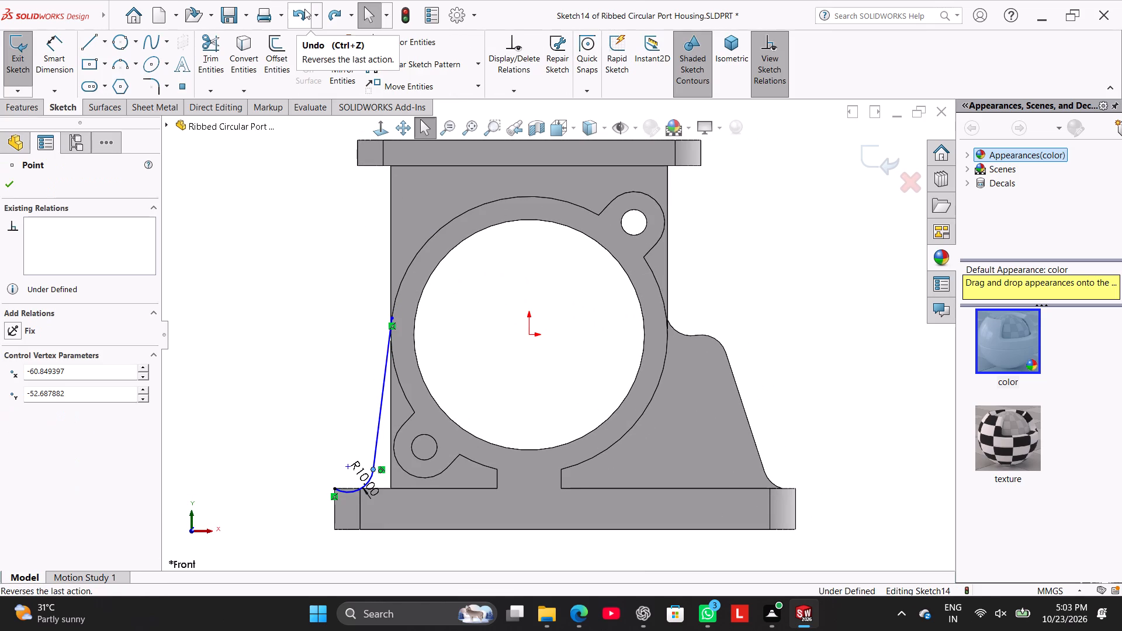
pyautogui.click(304, 9)
pyautogui.click(304, 9)
pyautogui.click(304, 9)
pyautogui.click(304, 9)
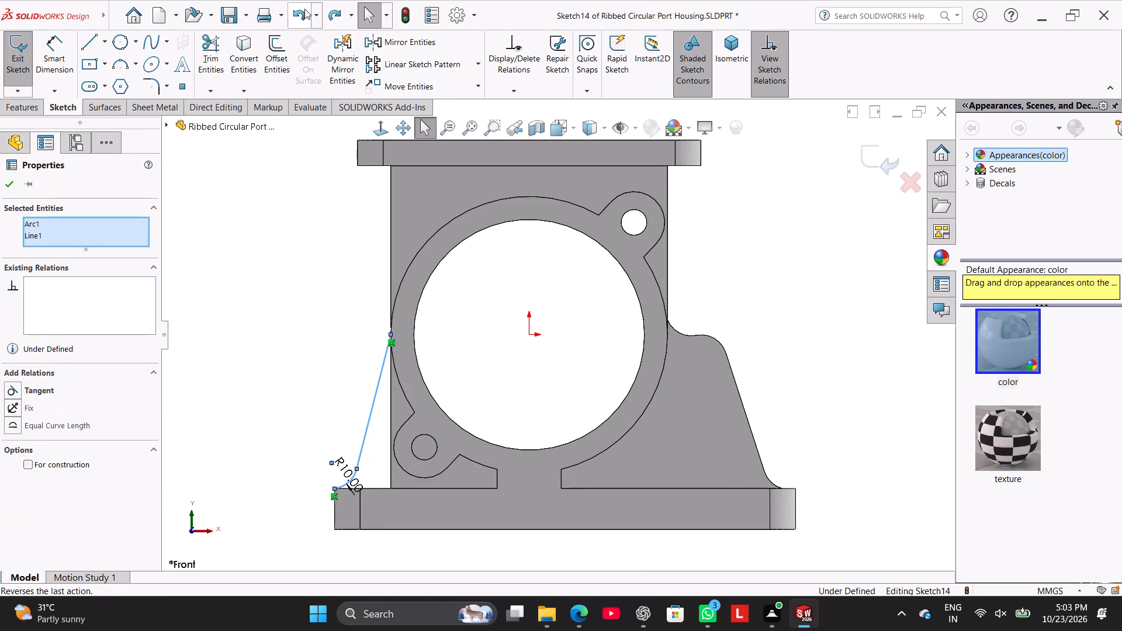
pyautogui.click(304, 9)
pyautogui.click(304, 9)
pyautogui.click(304, 9)
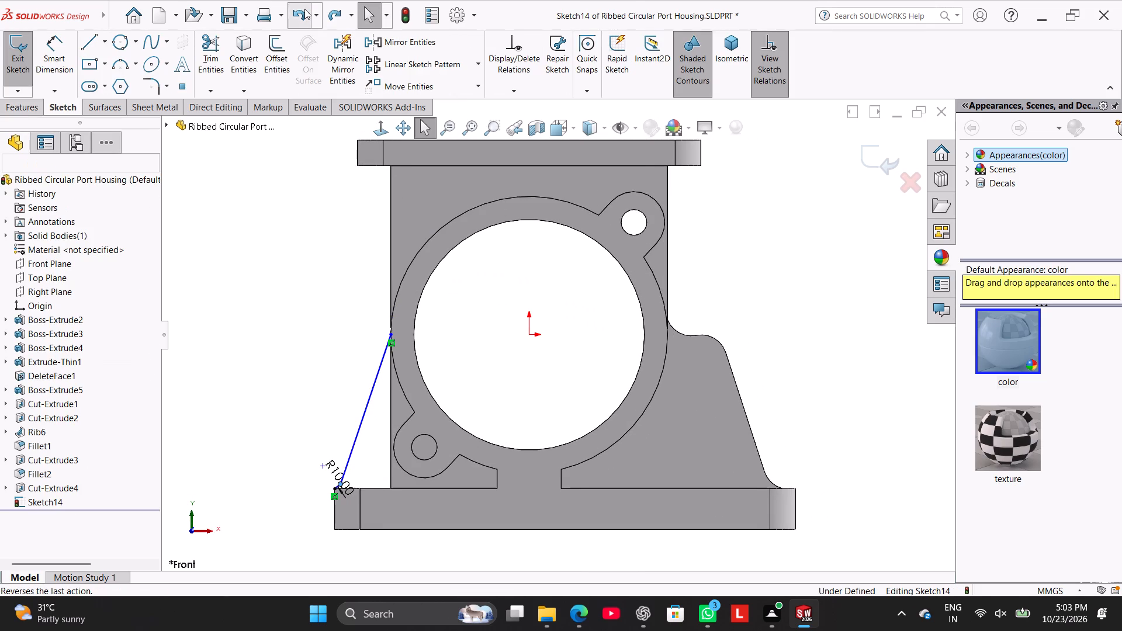
pyautogui.click(304, 9)
pyautogui.click(304, 9)
pyautogui.click(304, 9)
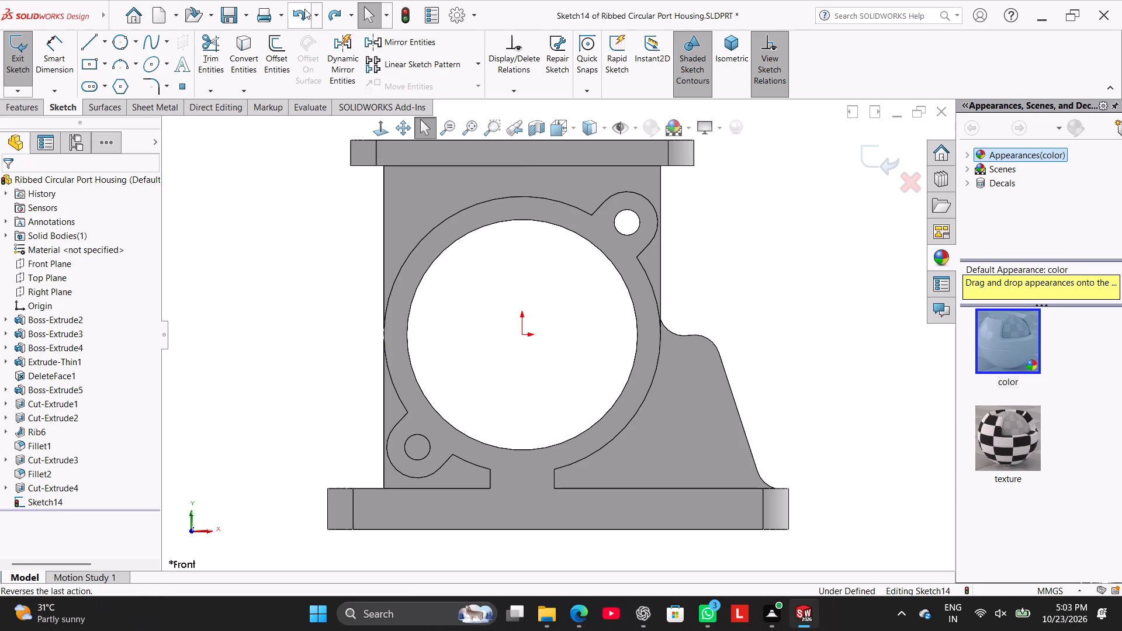
pyautogui.click(304, 9)
pyautogui.click(304, 9)
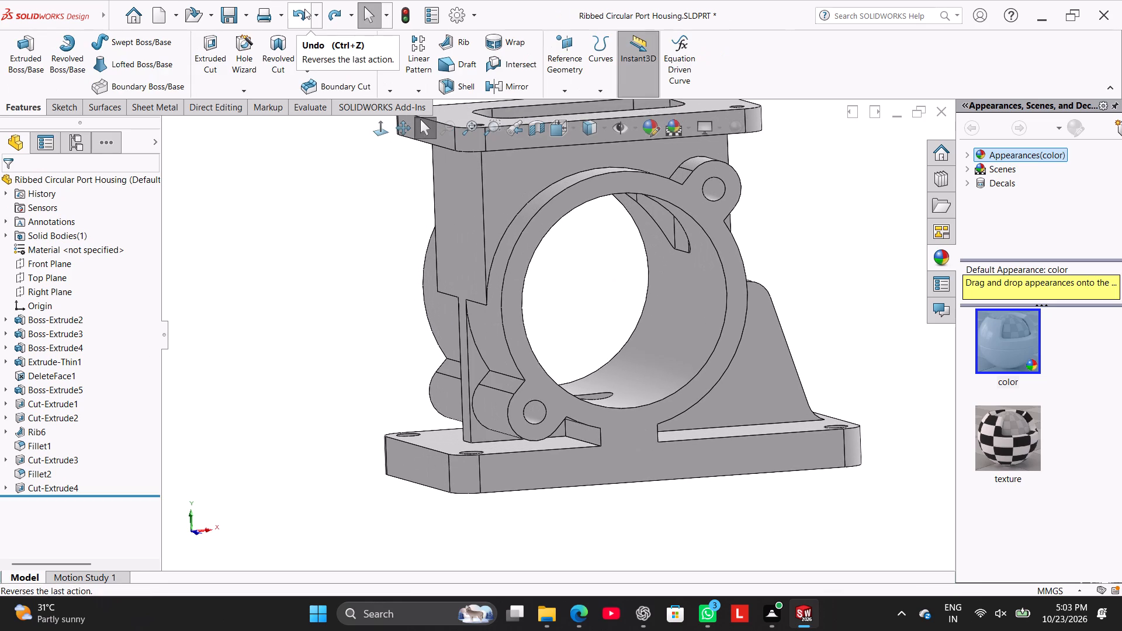
pyautogui.click(304, 9)
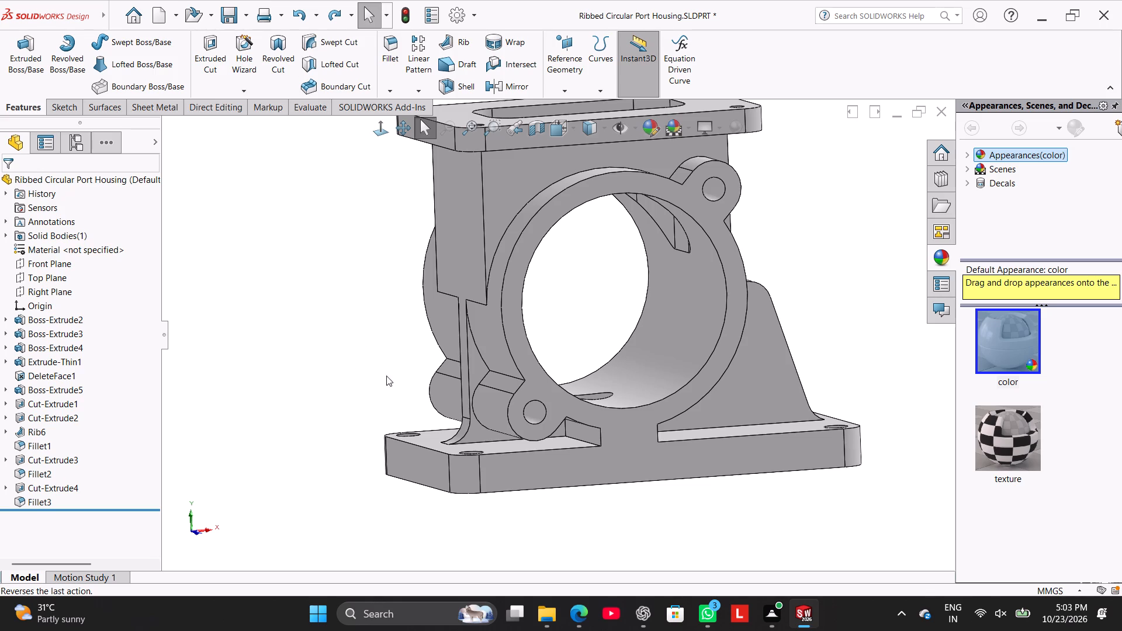
# Examine the housing from several angles, checking the filleted thin wall opposite the main web and its junction with the base plate.
pyautogui.moveTo(391, 389); pyautogui.dragTo(395, 504, button='middle')
pyautogui.moveTo(395, 504); pyautogui.dragTo(390, 498, button='right')
pyautogui.click(378, 491)
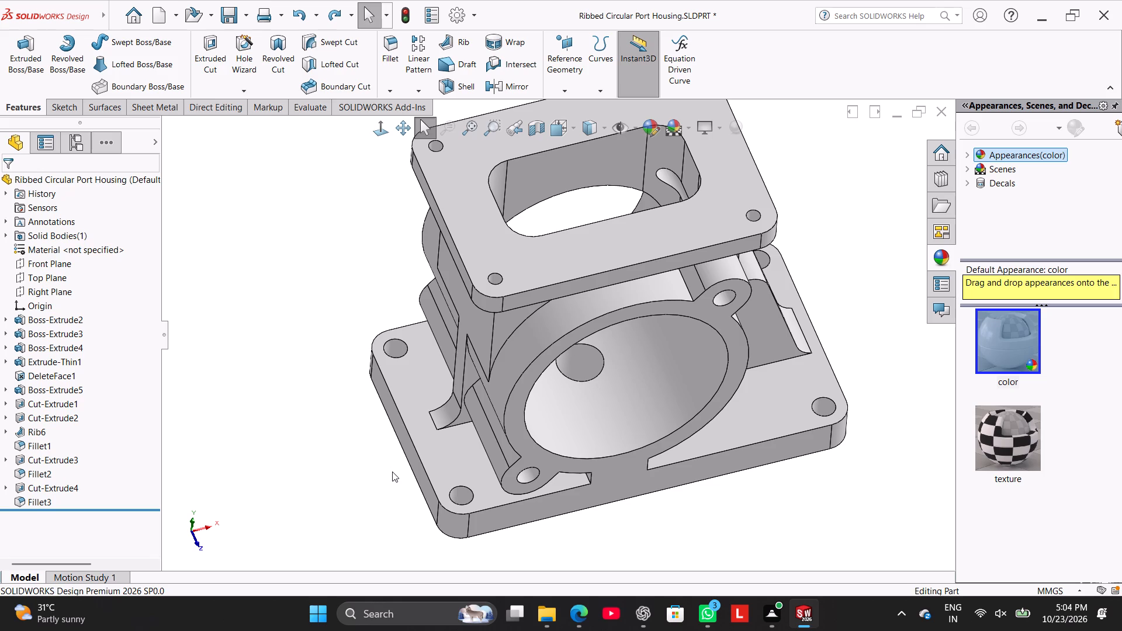
pyautogui.moveTo(337, 368); pyautogui.dragTo(499, 255, button='right')
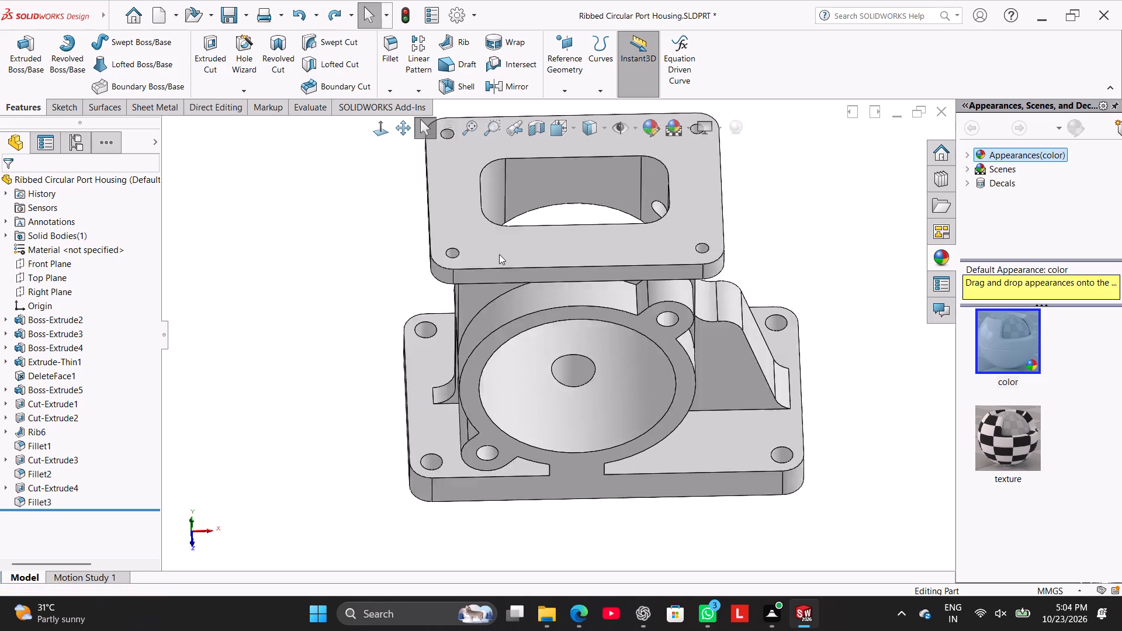
pyautogui.click(387, 283)
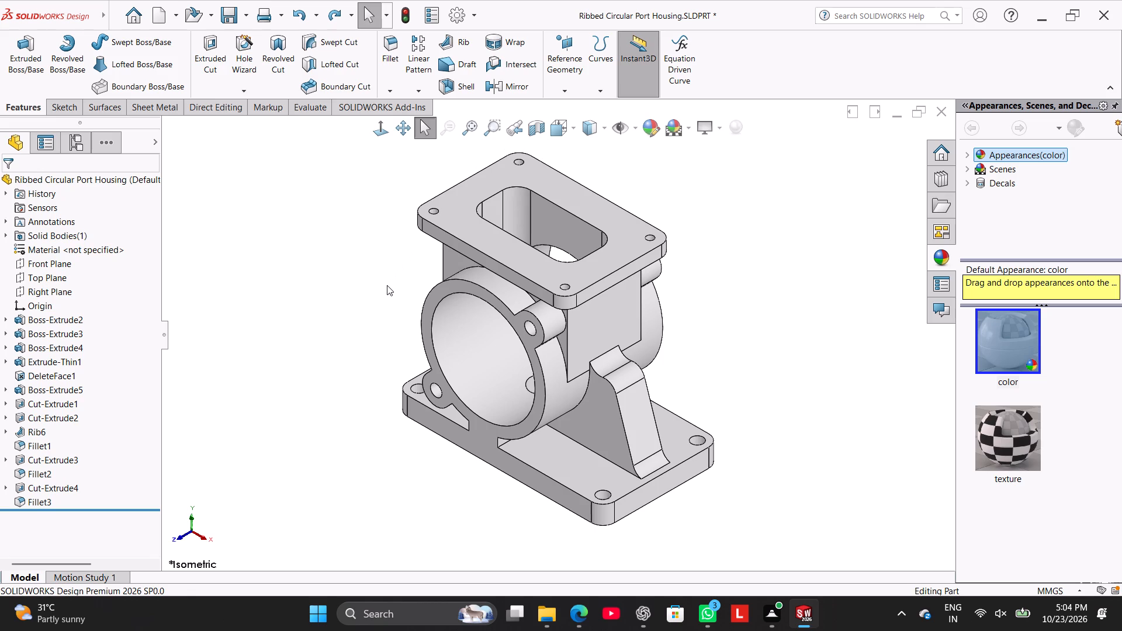
pyautogui.moveTo(387, 285); pyautogui.dragTo(366, 365, button='middle')
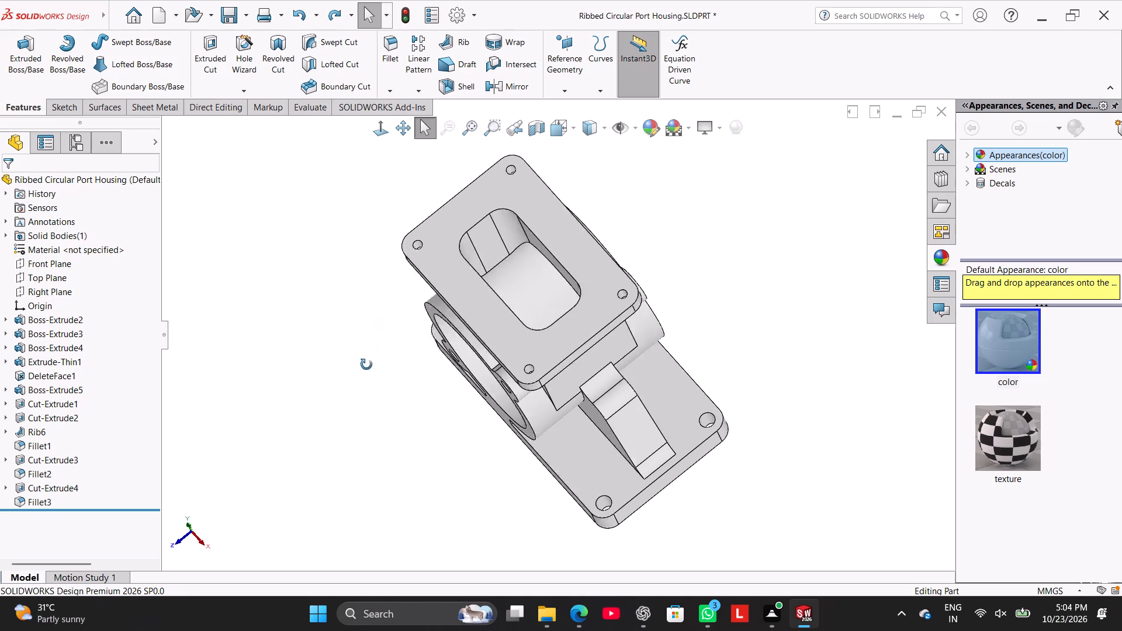
pyautogui.moveTo(366, 365); pyautogui.dragTo(379, 432, button='middle')
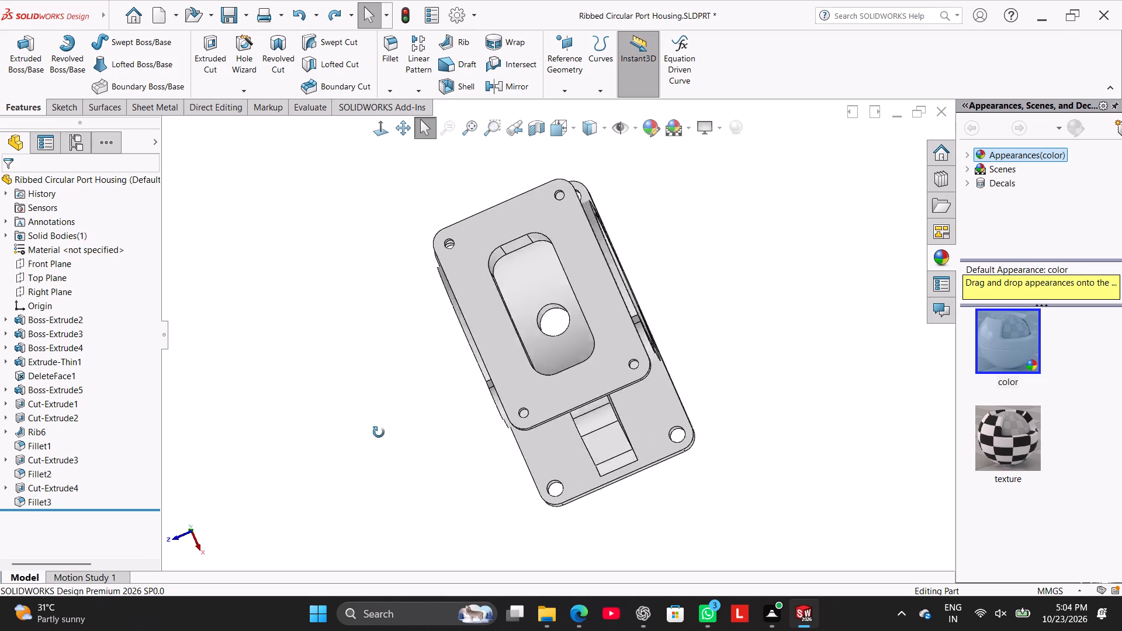
pyautogui.moveTo(379, 432); pyautogui.dragTo(432, 428, button='middle')
pyautogui.moveTo(338, 414); pyautogui.dragTo(380, 375, button='right')
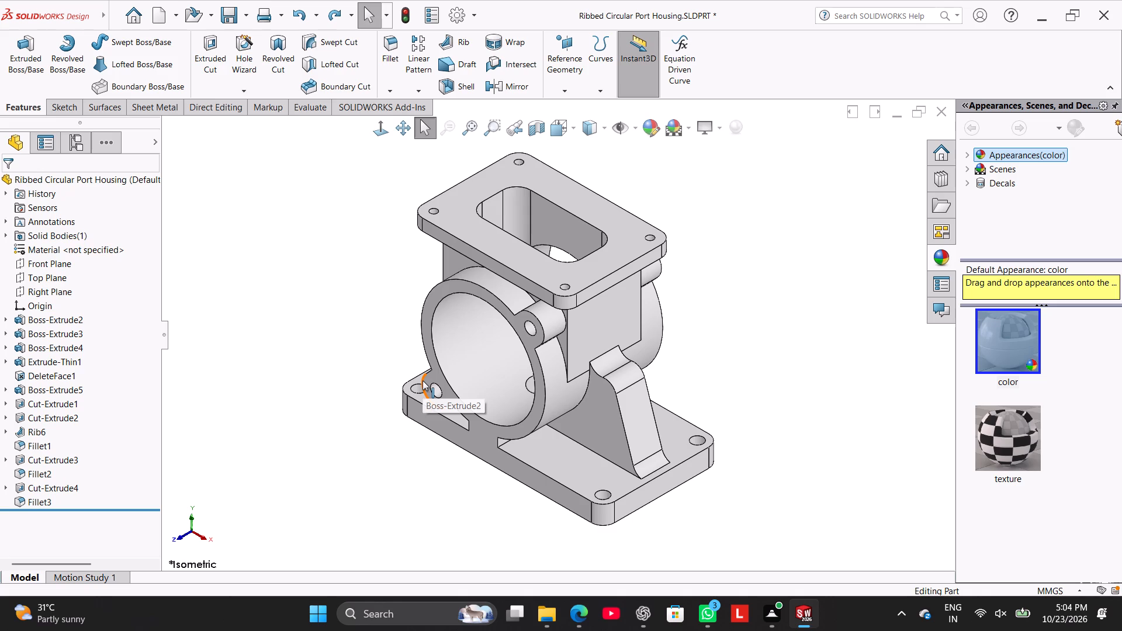
pyautogui.moveTo(410, 299); pyautogui.dragTo(452, 362, button='middle')
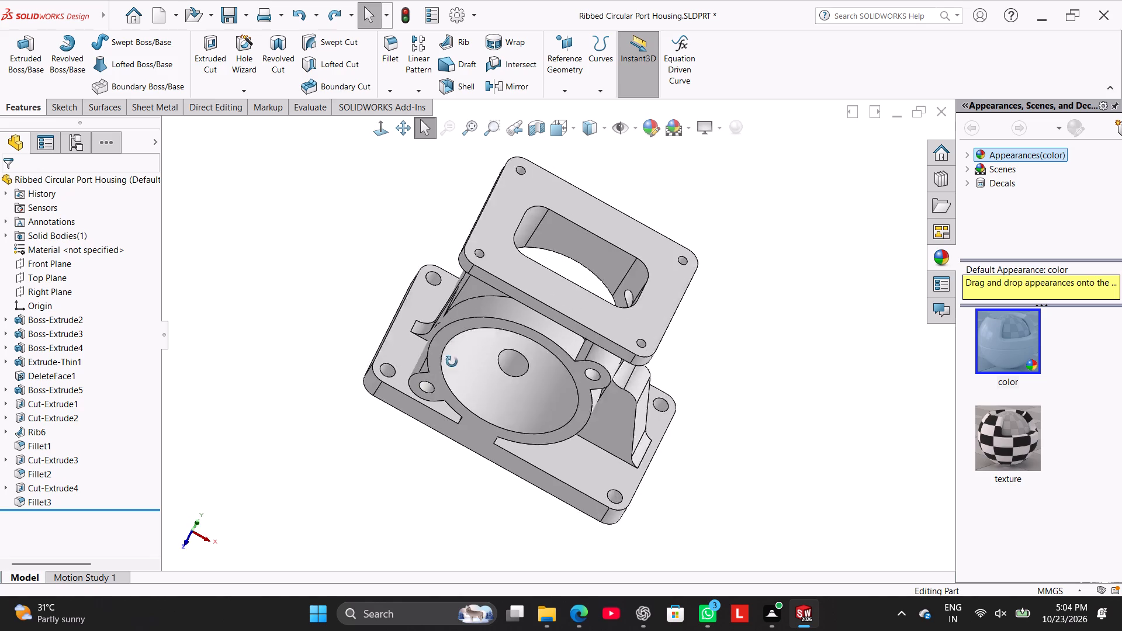
pyautogui.moveTo(452, 362); pyautogui.dragTo(477, 423, button='middle')
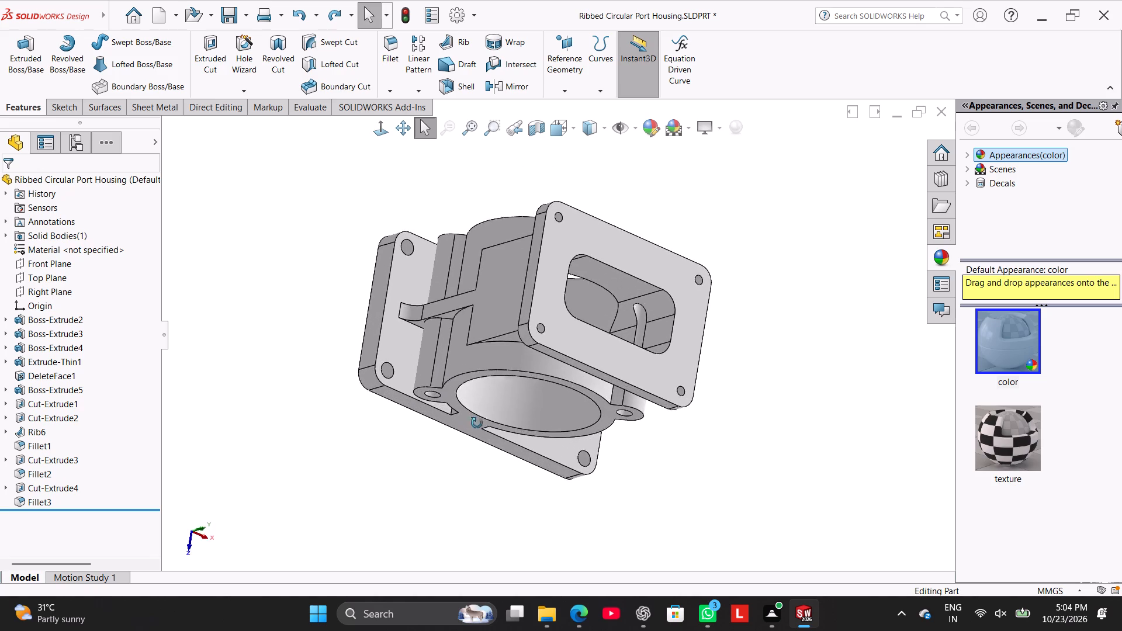
pyautogui.moveTo(477, 423); pyautogui.dragTo(489, 241, button='middle')
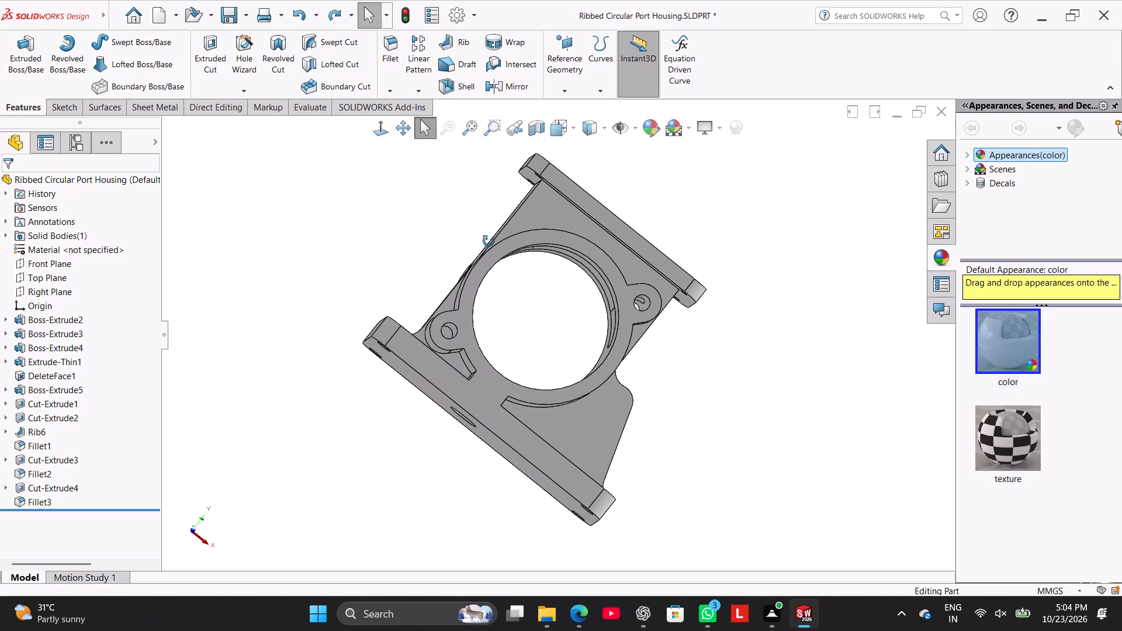
pyautogui.moveTo(489, 241); pyautogui.dragTo(487, 241, button='middle')
pyautogui.moveTo(389, 299); pyautogui.dragTo(399, 293, button='right')
pyautogui.moveTo(380, 303); pyautogui.dragTo(378, 349, button='middle')
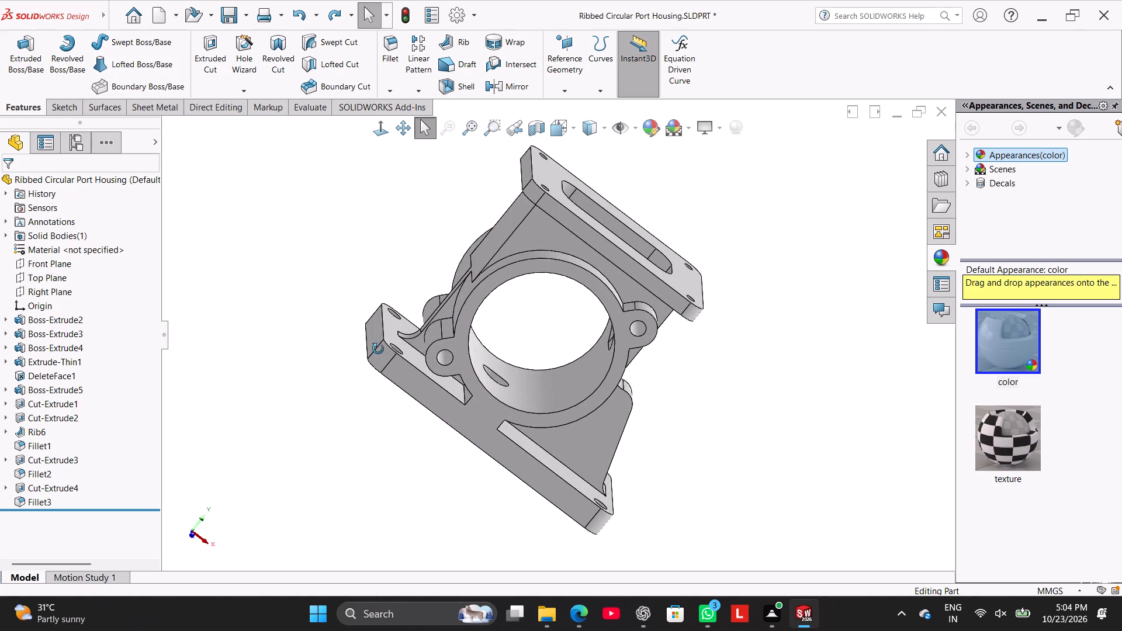
pyautogui.moveTo(378, 349); pyautogui.dragTo(178, 464, button='middle')
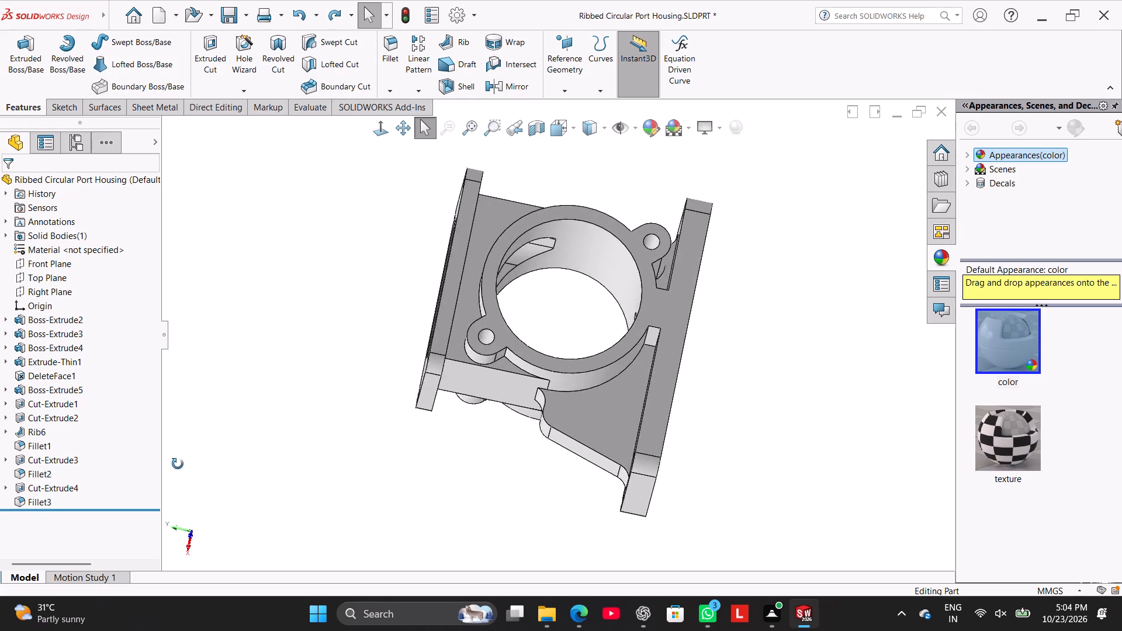
pyautogui.moveTo(178, 464); pyautogui.dragTo(368, 481, button='middle')
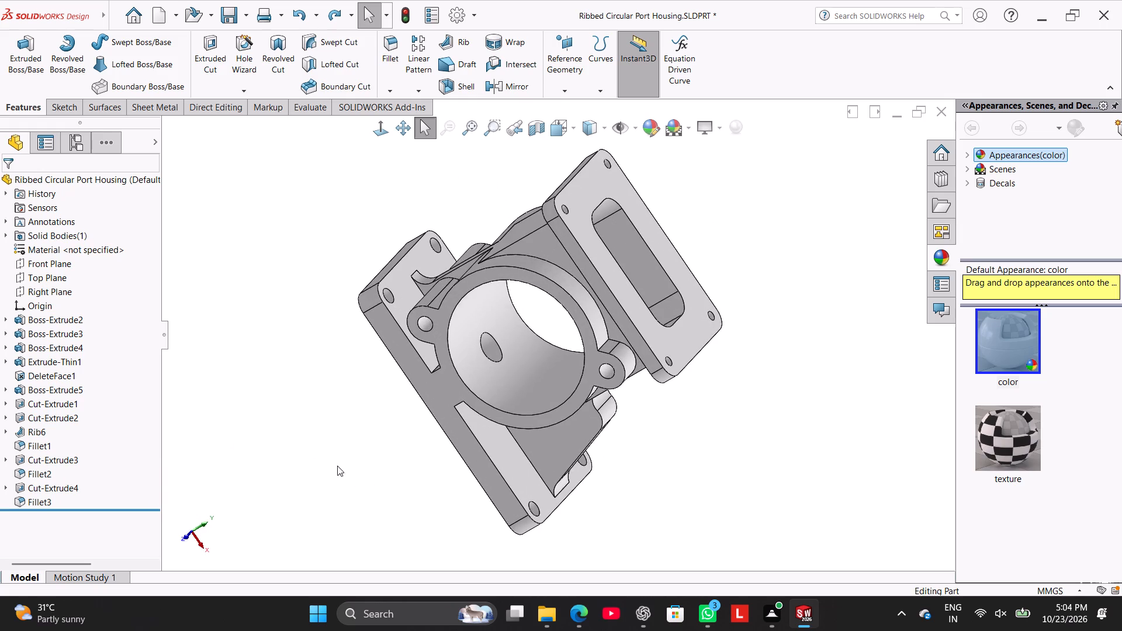
pyautogui.moveTo(337, 463); pyautogui.dragTo(401, 423, button='right')
pyautogui.moveTo(355, 412); pyautogui.dragTo(410, 421, button='middle')
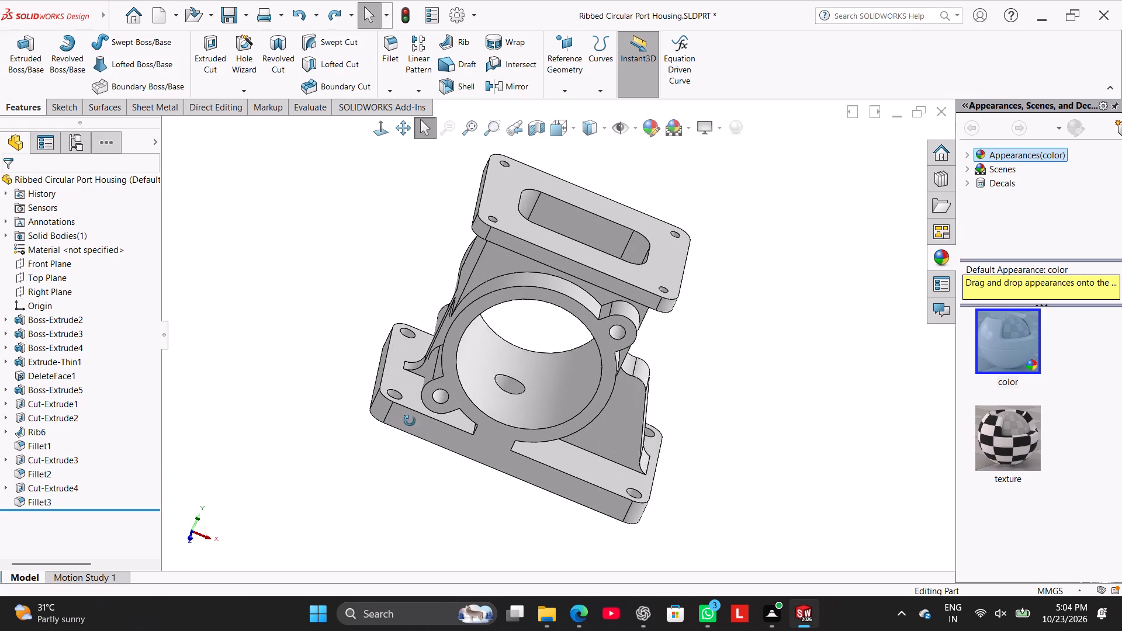
pyautogui.moveTo(410, 421); pyautogui.dragTo(415, 366, button='middle')
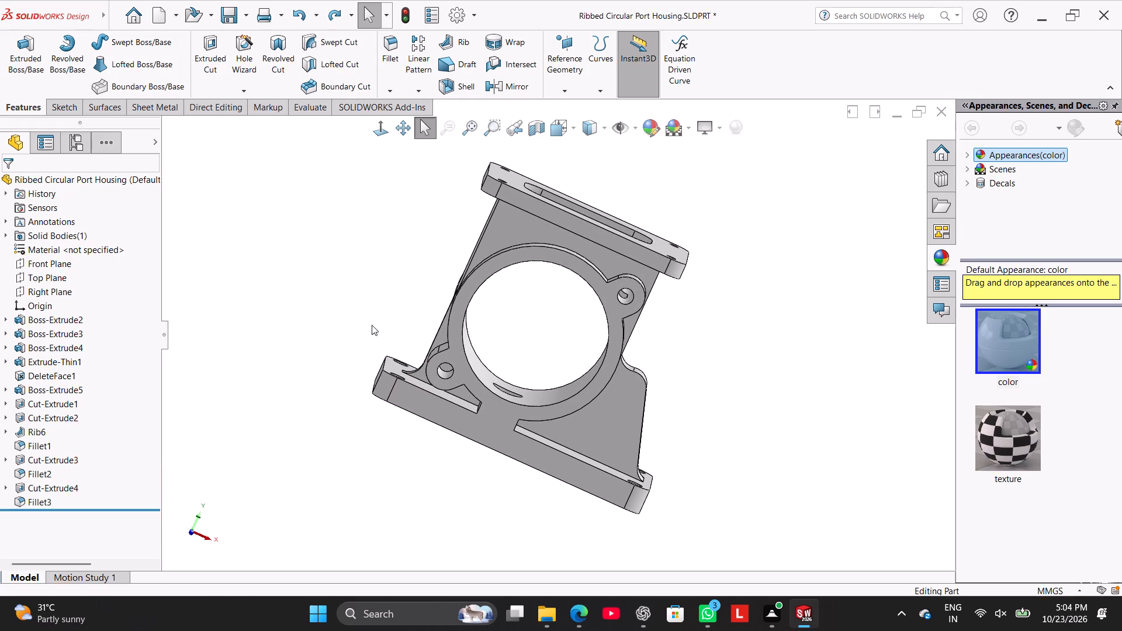
# Create a sketch on the port's front face and convert the circular hole edge of the lower lug into it.
pyautogui.click(55, 104)
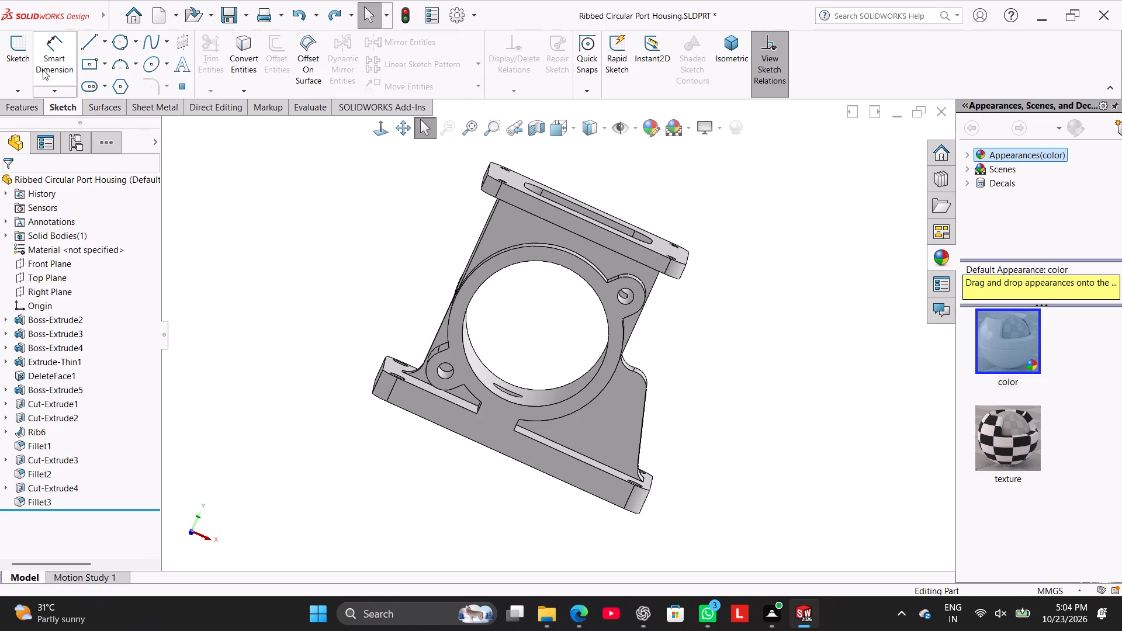
pyautogui.click(29, 49)
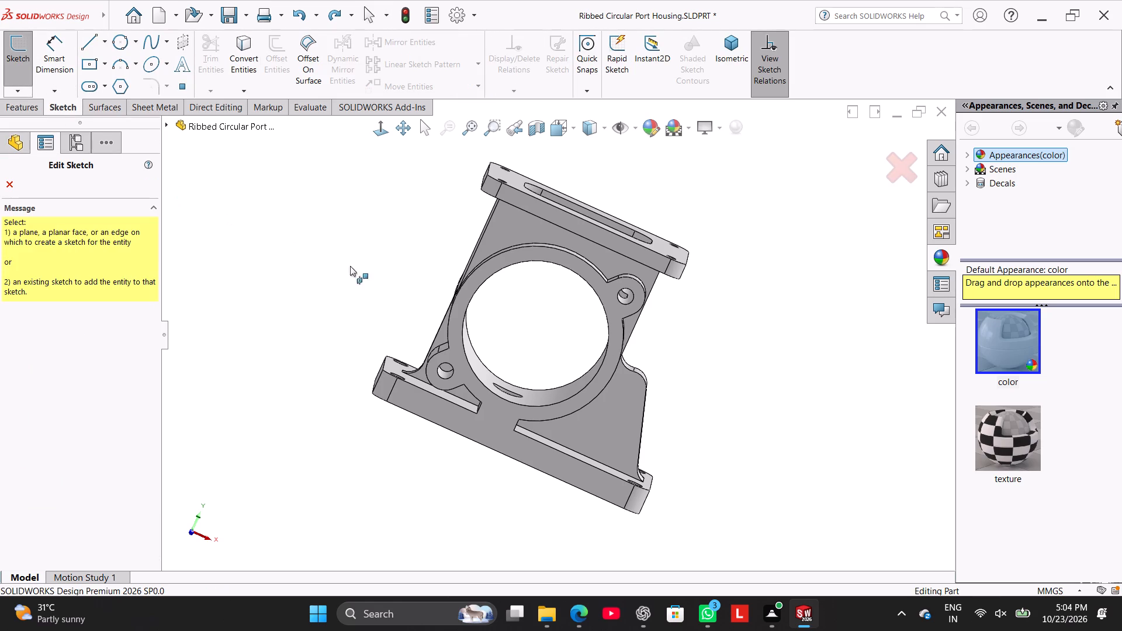
pyautogui.click(454, 358)
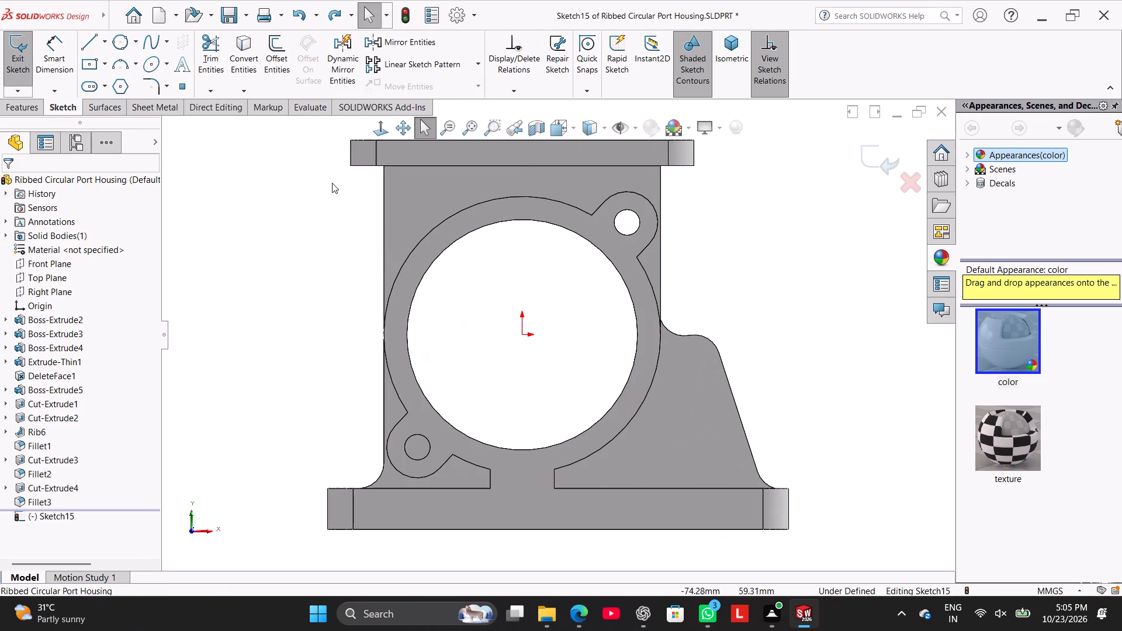
pyautogui.click(247, 51)
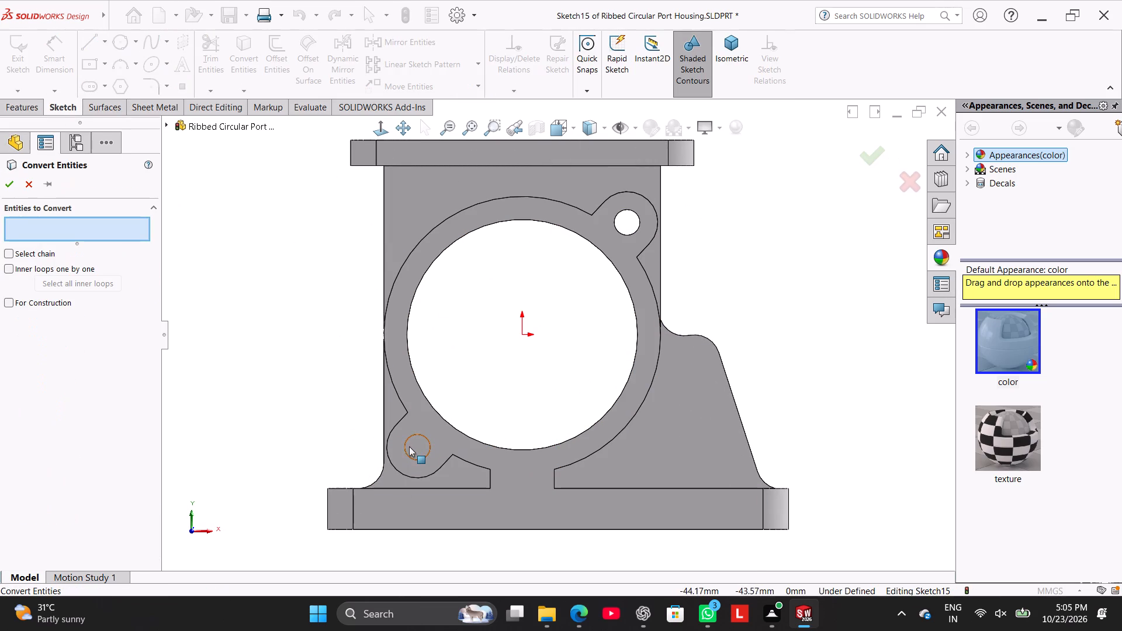
pyautogui.click(409, 446)
pyautogui.click(7, 186)
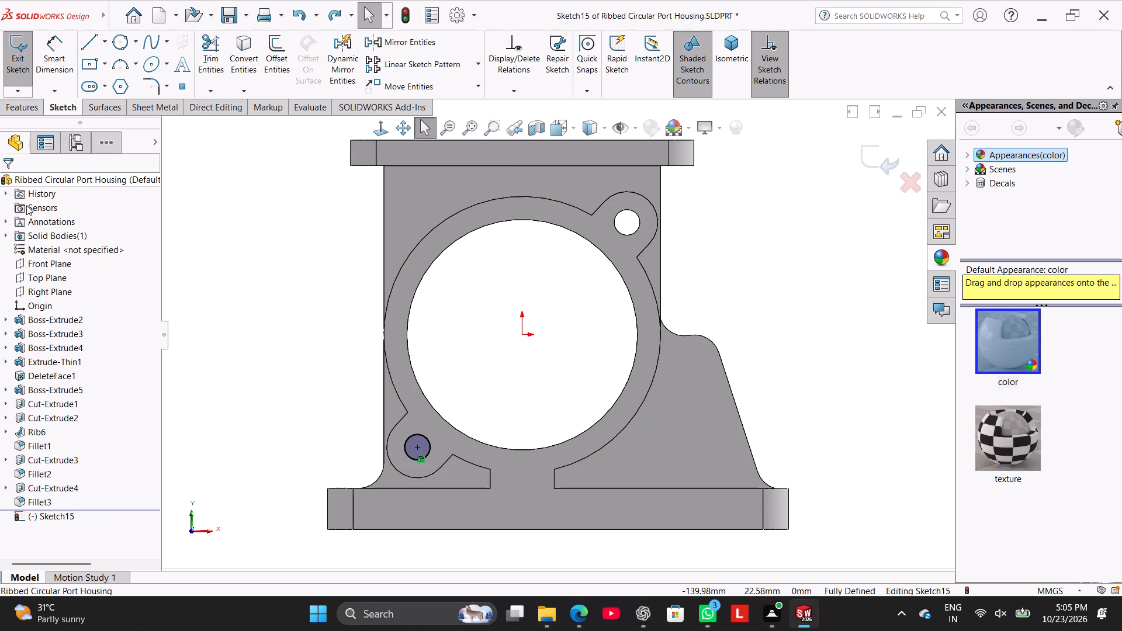
# Extrude-cut the converted lug hole circle with the Through All end condition.
pyautogui.click(36, 105)
pyautogui.click(219, 46)
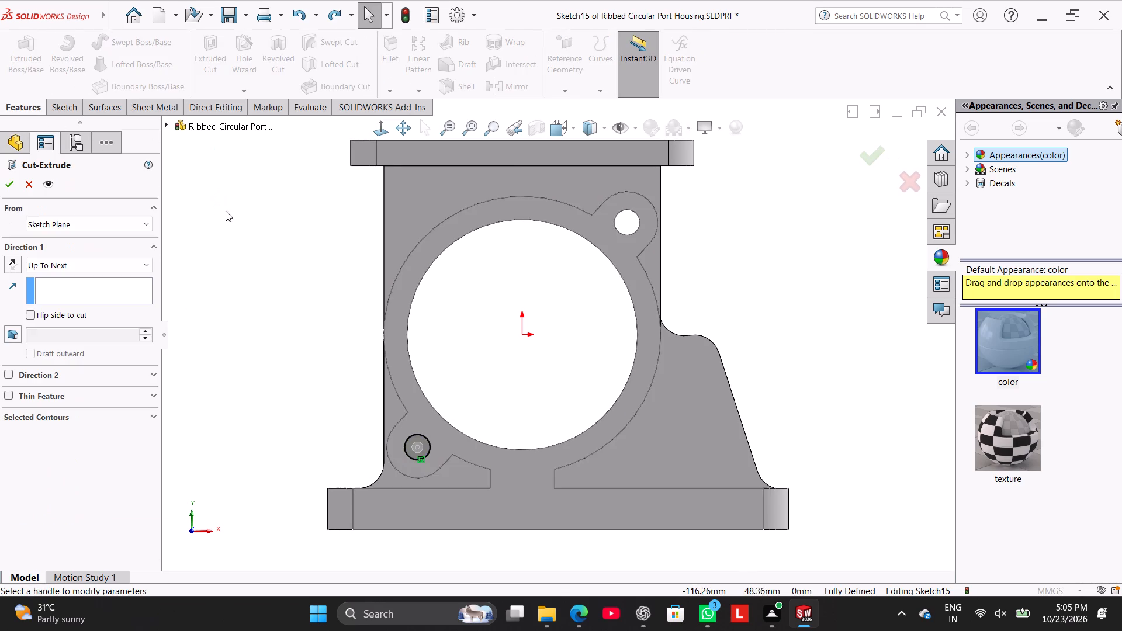
pyautogui.moveTo(237, 223); pyautogui.dragTo(290, 296, button='middle')
pyautogui.click(123, 264)
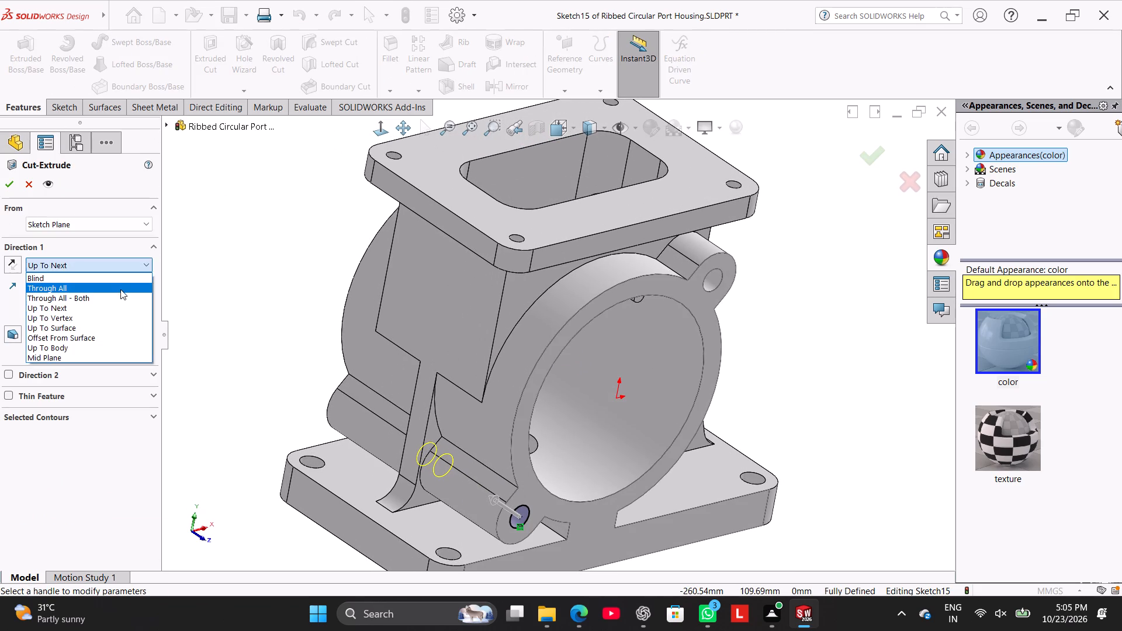
pyautogui.click(120, 289)
pyautogui.click(9, 179)
pyautogui.click(179, 259)
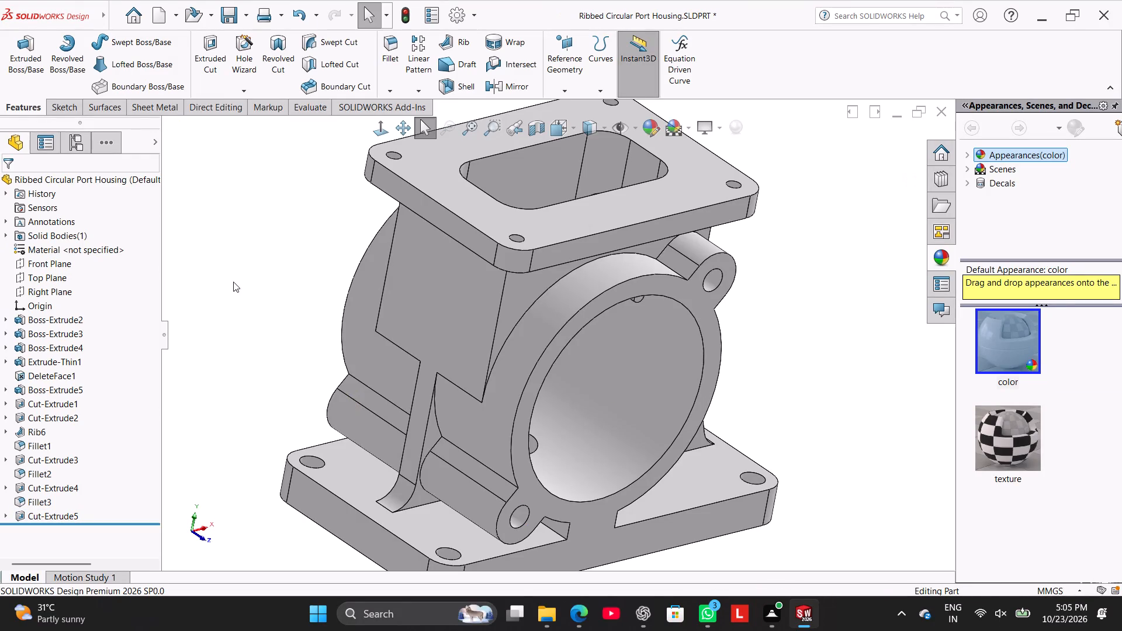
# Apply a bright blue colour from the standard swatches to the whole housing part.
pyautogui.moveTo(233, 279); pyautogui.dragTo(181, 226, button='middle')
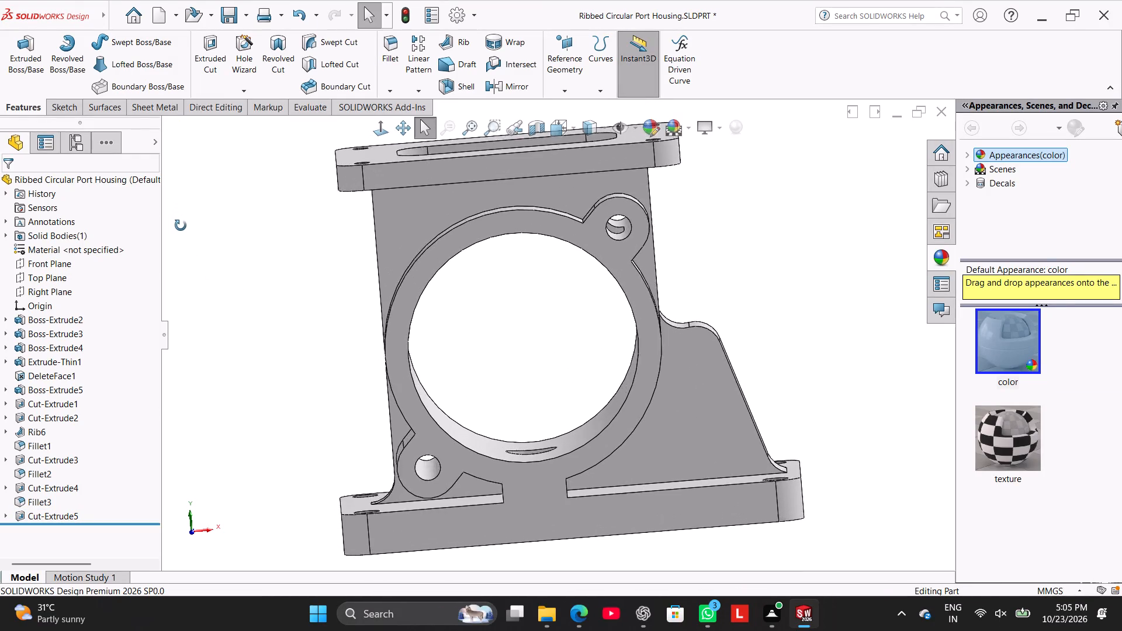
pyautogui.moveTo(181, 226); pyautogui.dragTo(193, 371, button='middle')
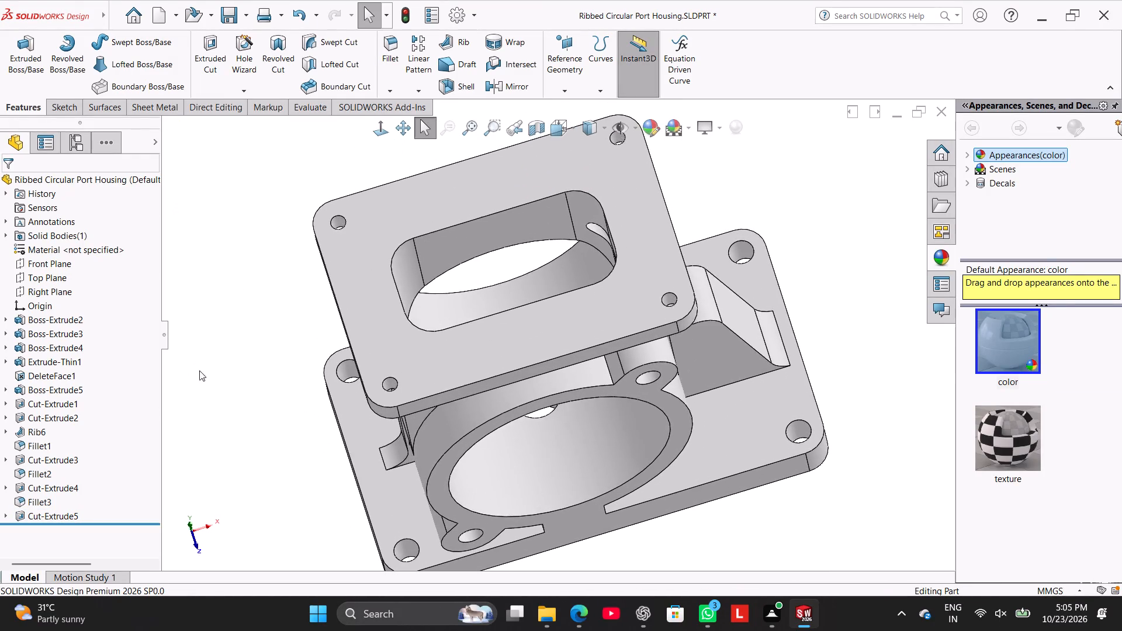
pyautogui.moveTo(203, 375); pyautogui.dragTo(373, 285, button='right')
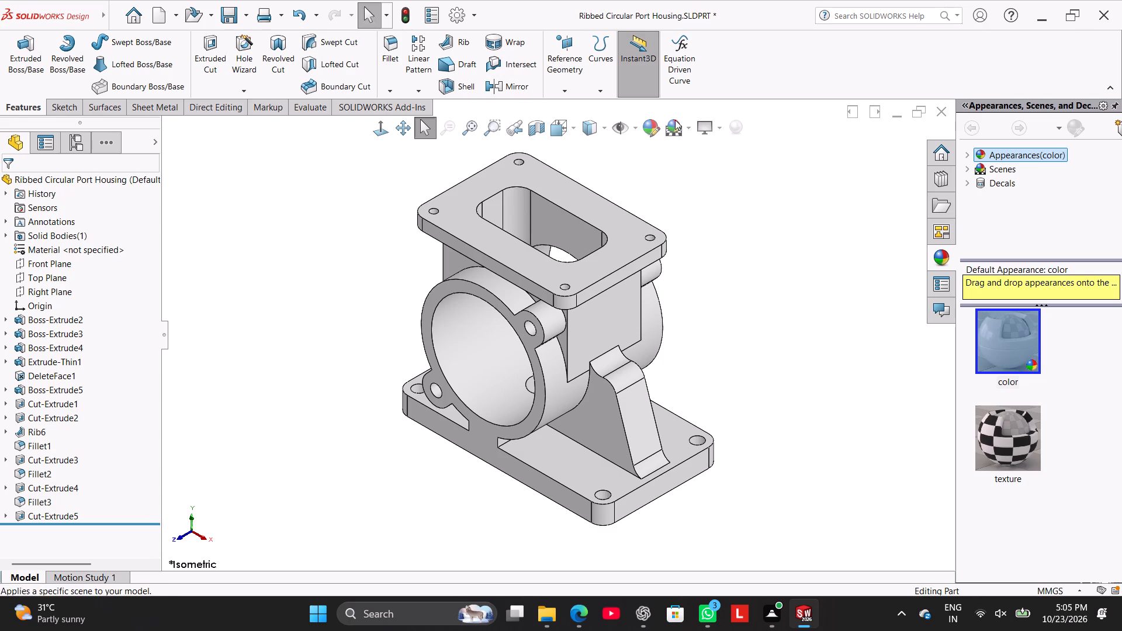
pyautogui.click(654, 123)
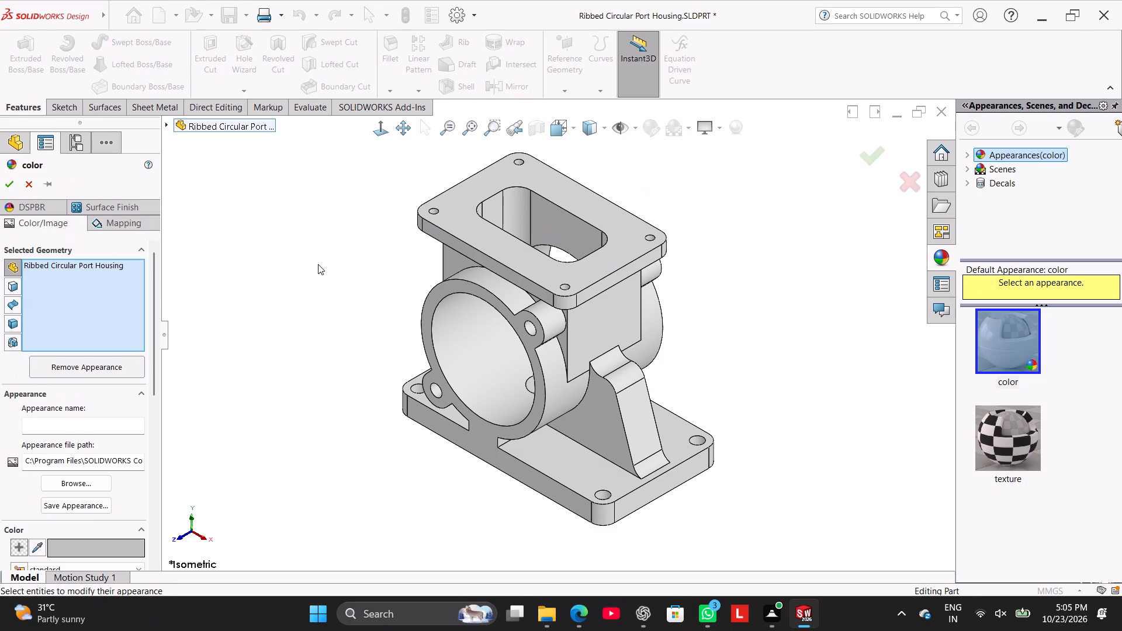
pyautogui.moveTo(150, 299); pyautogui.dragTo(161, 379)
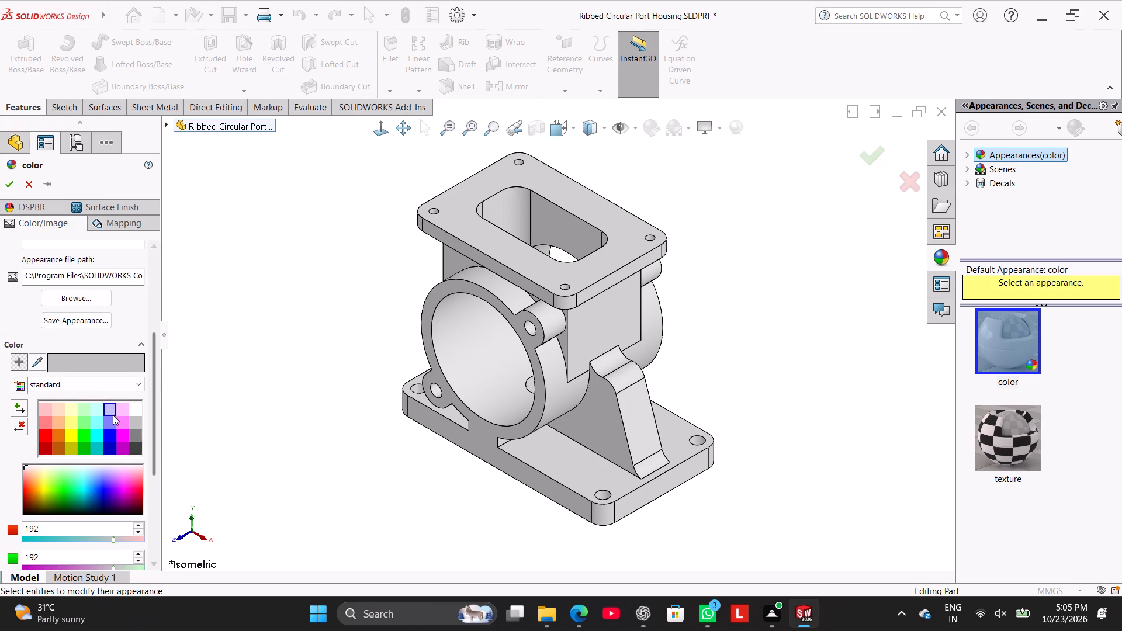
pyautogui.click(113, 419)
pyautogui.click(111, 431)
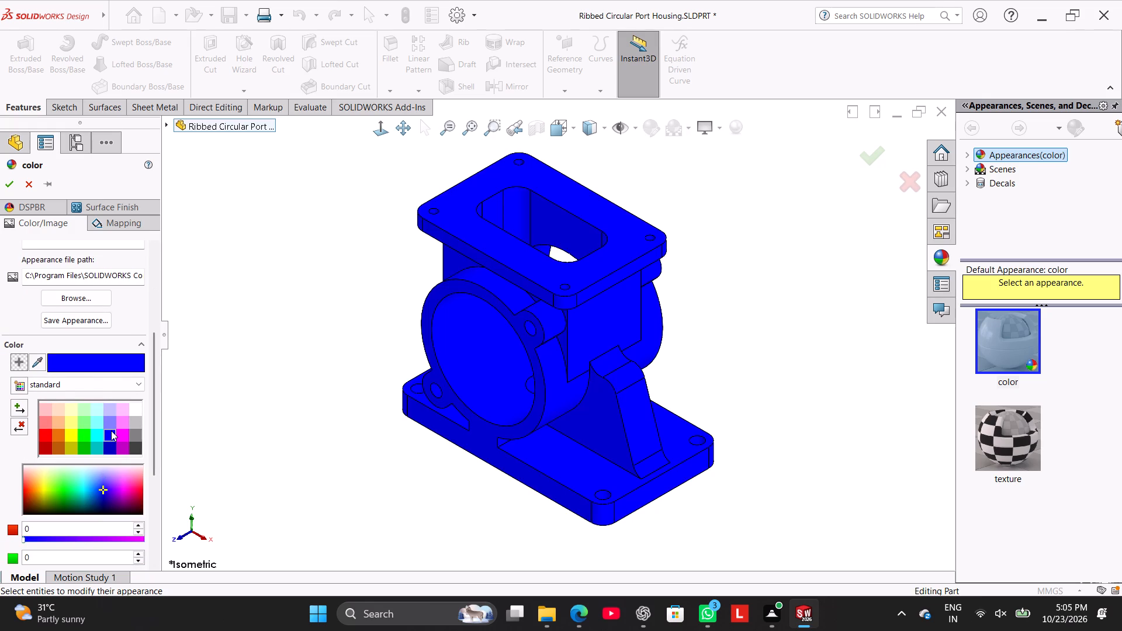
pyautogui.click(112, 444)
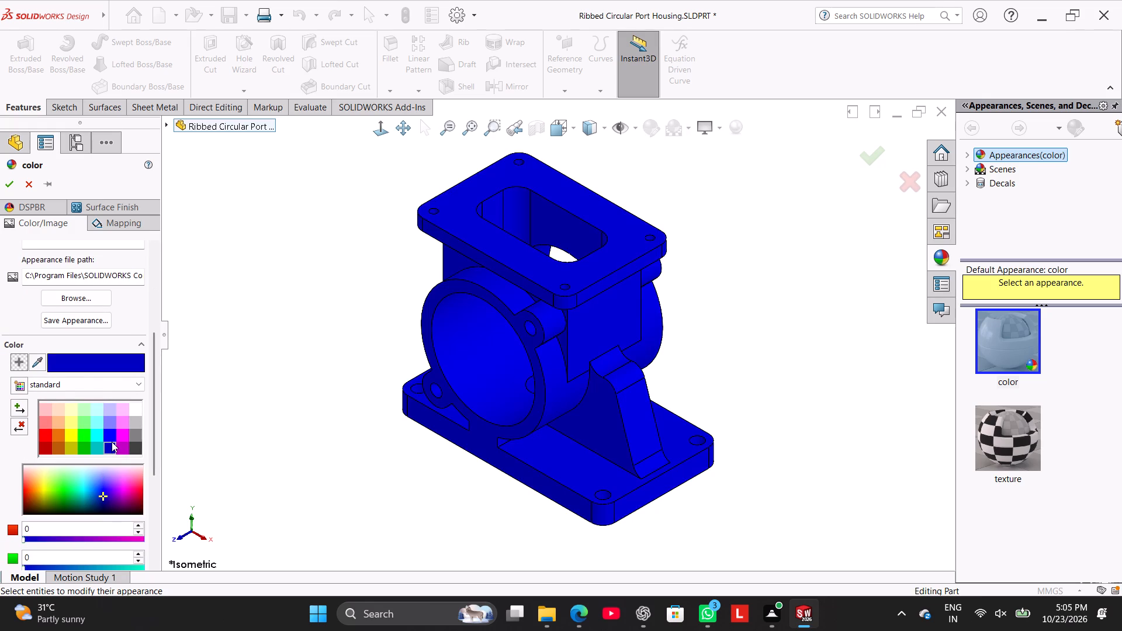
pyautogui.click(110, 436)
pyautogui.click(13, 188)
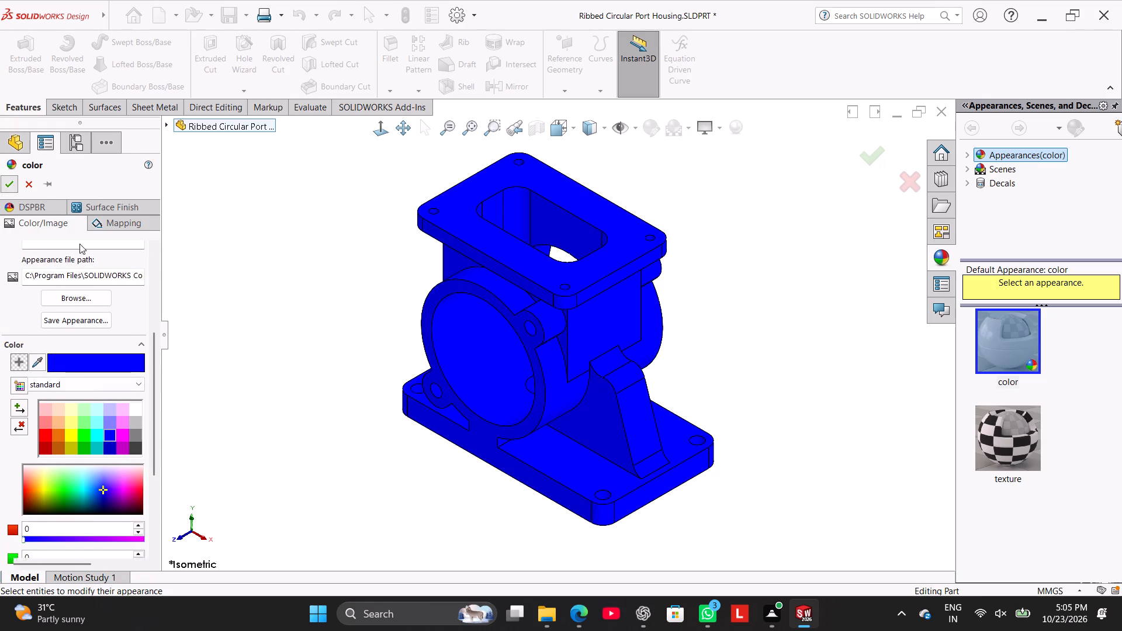
# Save the part as Ribbed Circular Port Housing.SLDPRT in the Worked folder, overwriting the existing file.
pyautogui.moveTo(262, 360); pyautogui.dragTo(319, 328, button='right')
pyautogui.moveTo(361, 319); pyautogui.dragTo(493, 254, button='right')
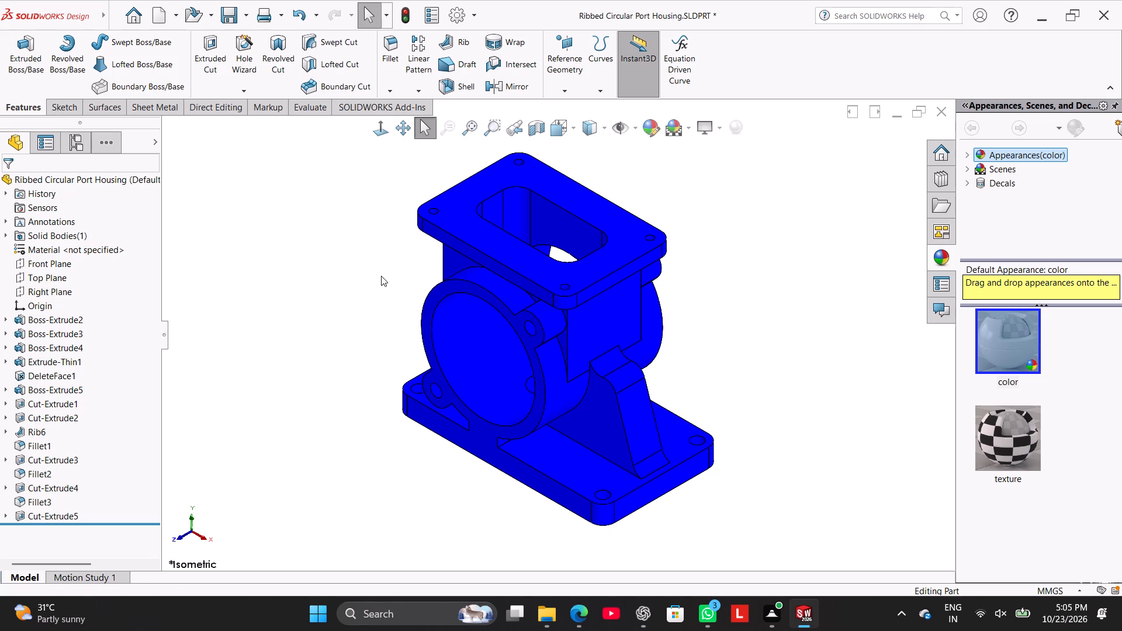
pyautogui.click(249, 11)
pyautogui.click(259, 46)
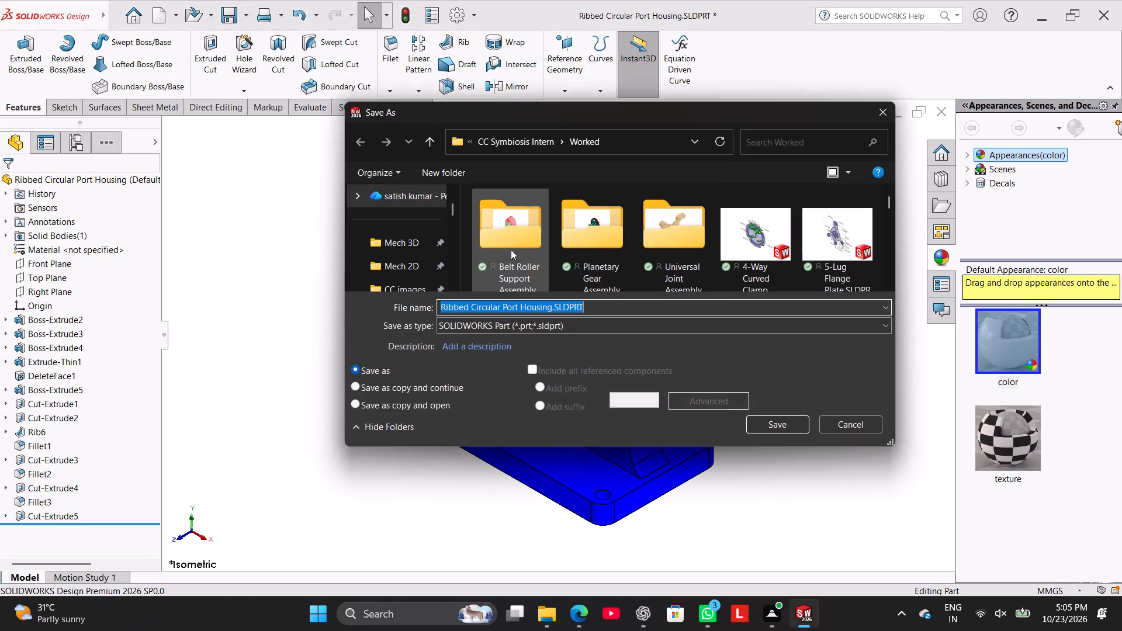
pyautogui.click(759, 426)
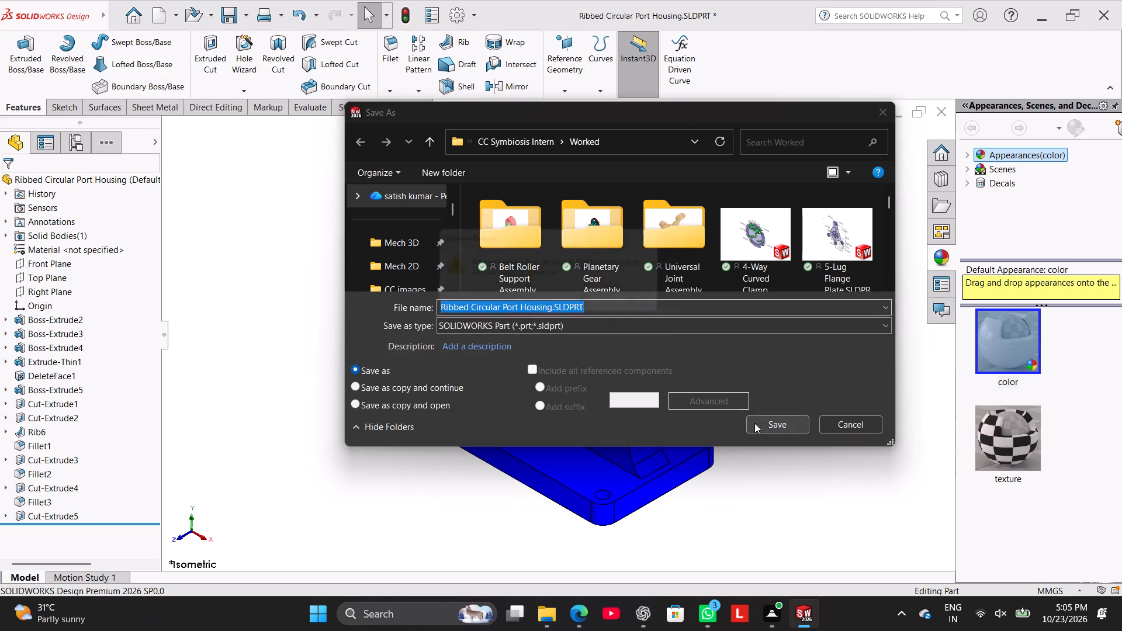
pyautogui.click(603, 306)
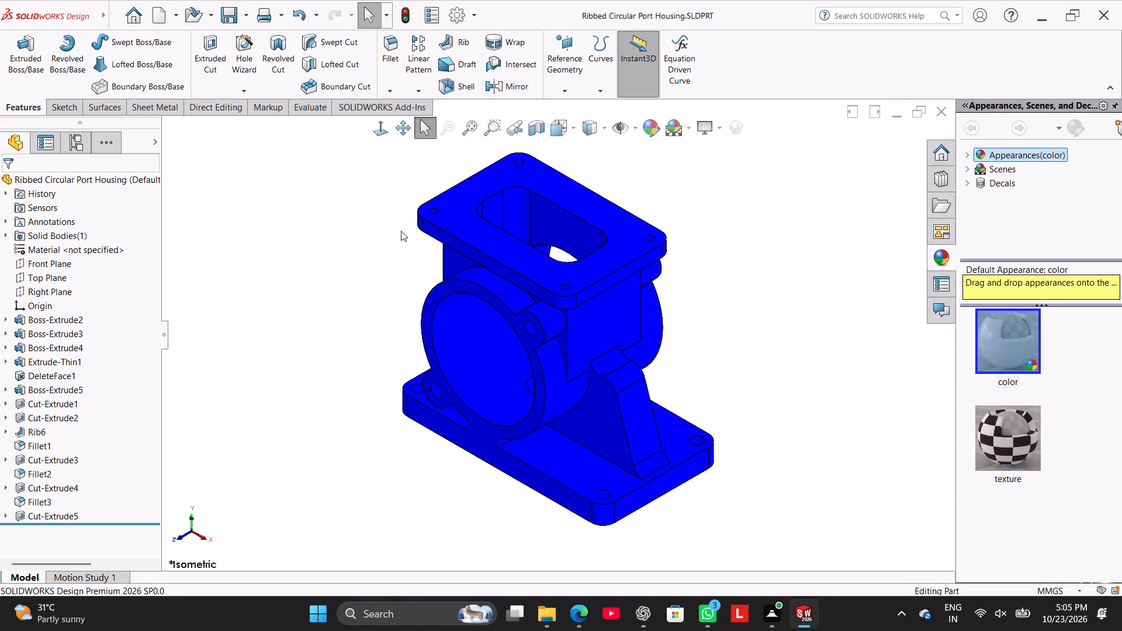
# Export the housing as Ribbed Circular Port Housing.pdf in Adobe Portable Document Format to the Worked folder.
pyautogui.click(243, 9)
pyautogui.click(259, 46)
pyautogui.click(553, 327)
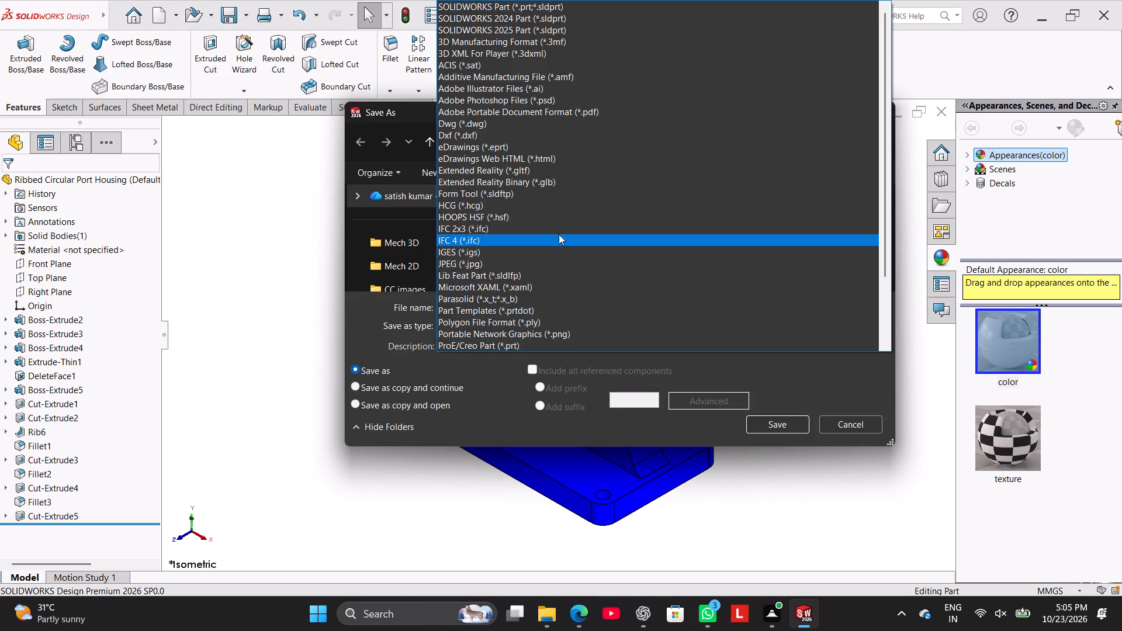
pyautogui.click(586, 117)
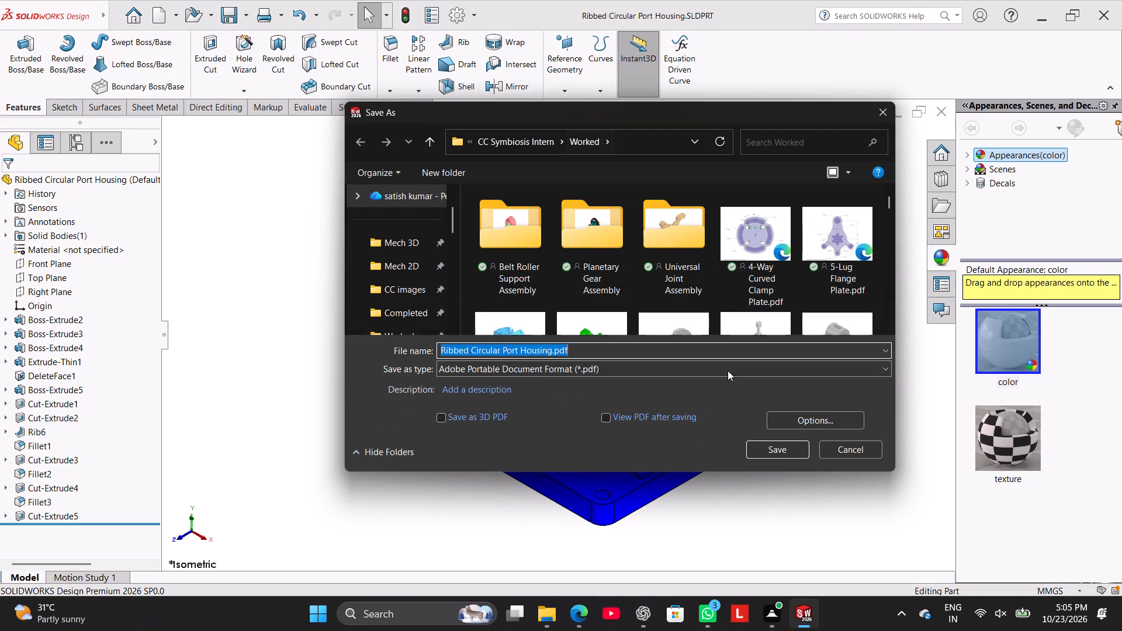
pyautogui.click(777, 446)
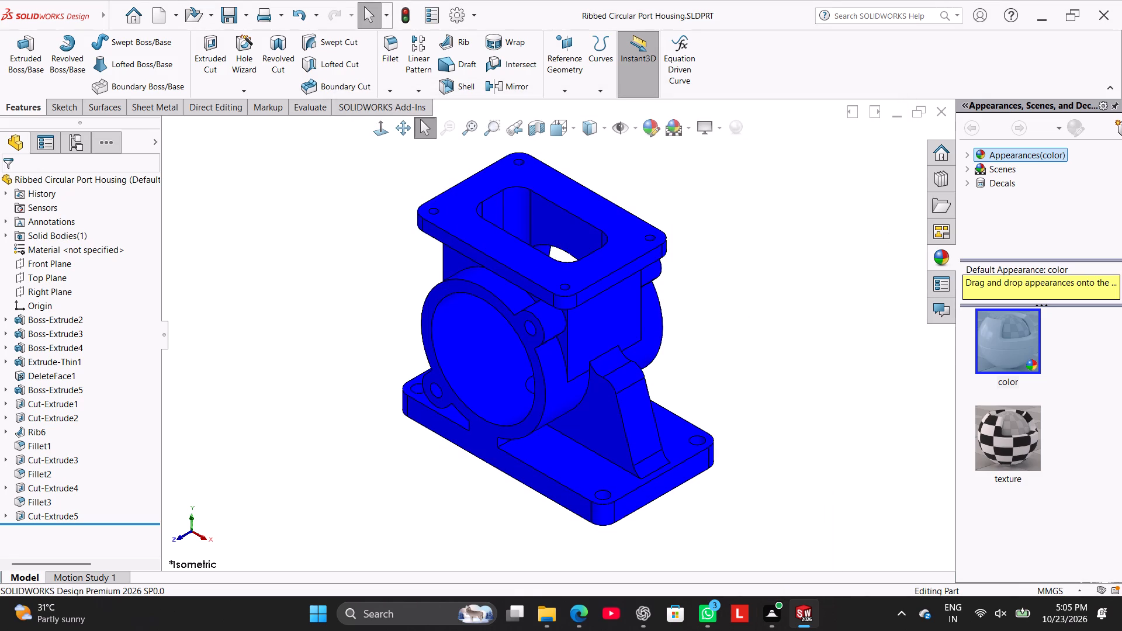
# Close the Ribbed Circular Port Housing part document.
pyautogui.click(947, 110)
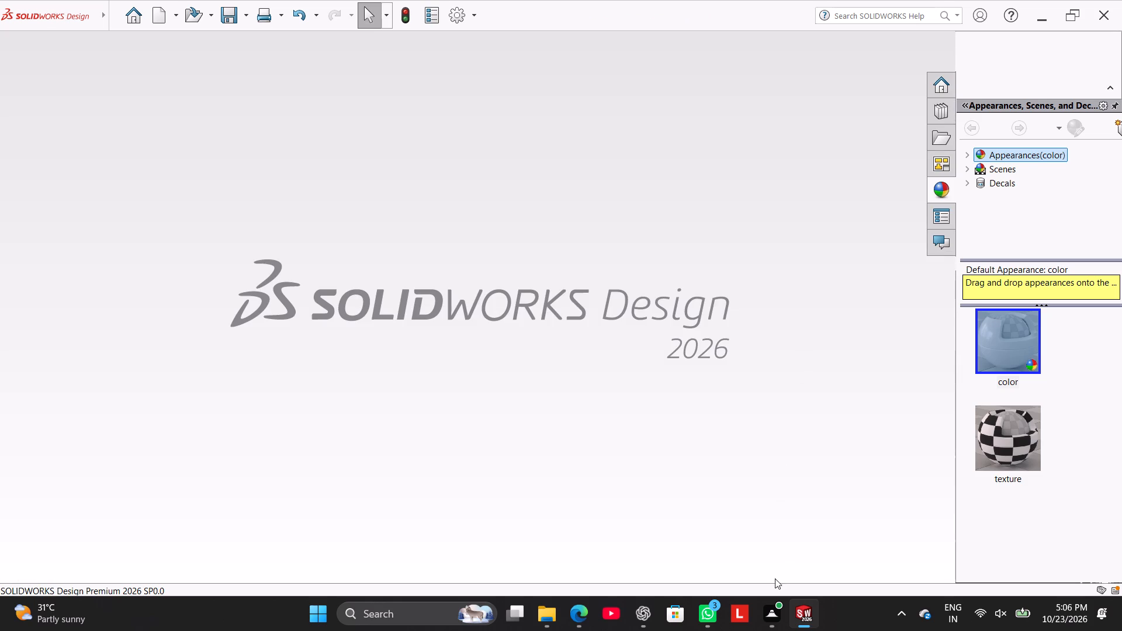